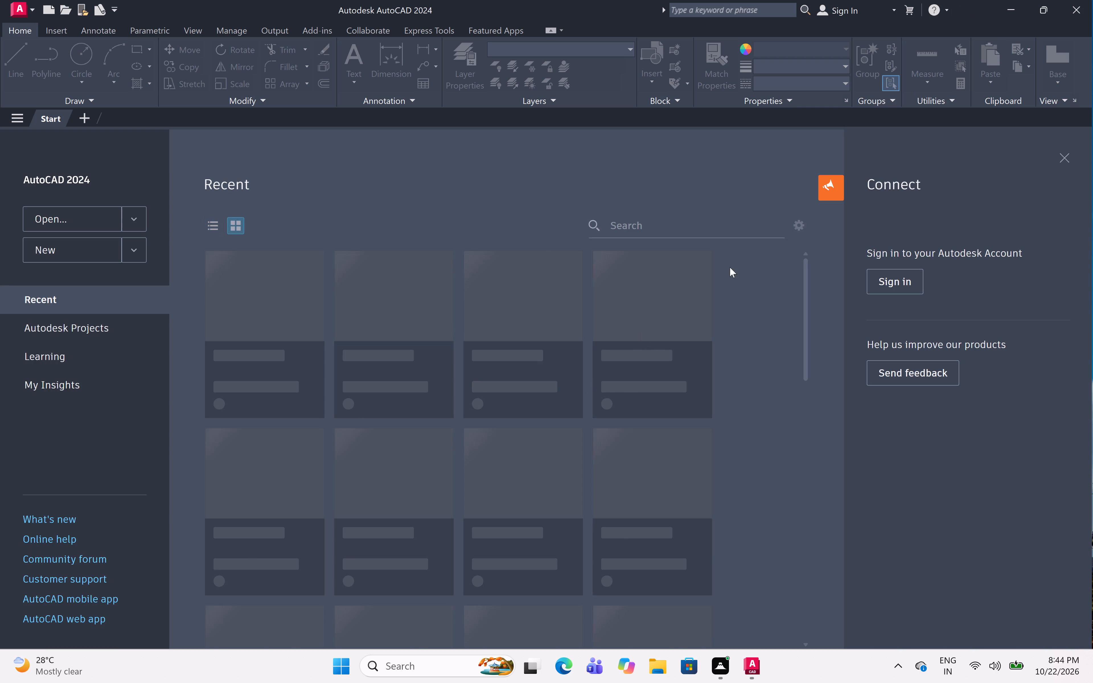
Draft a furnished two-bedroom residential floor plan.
Create a new blank drawing.
{"action": "left_click", "coordinate": [97, 250]}
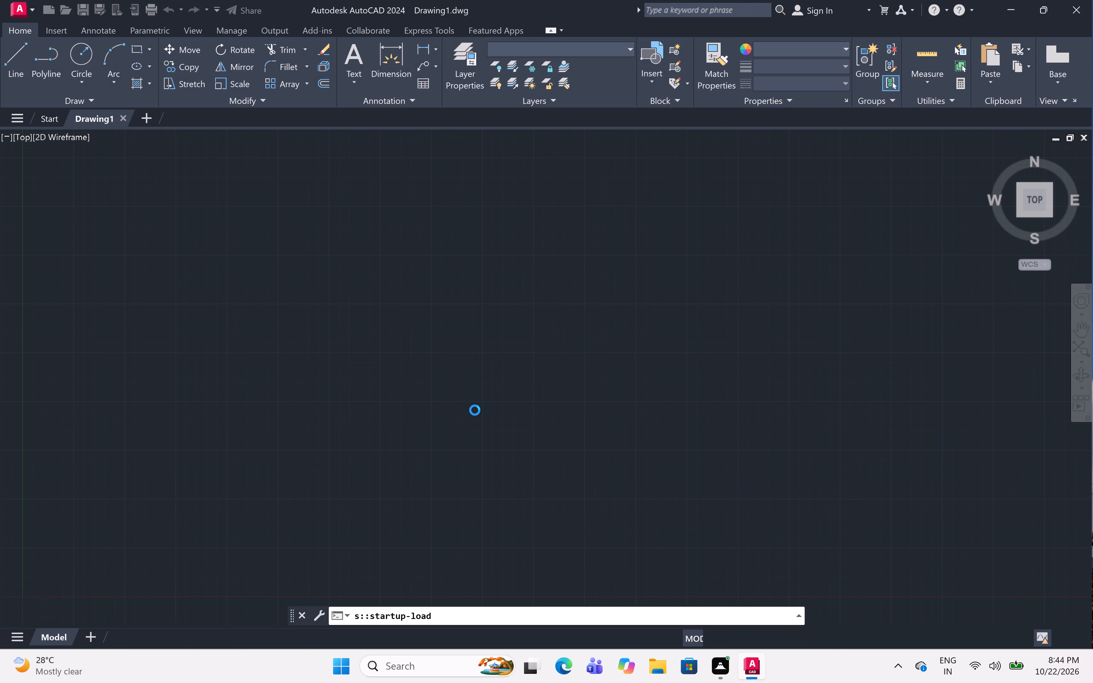
Set the drawing's length units to Engineering with a precision of 0'-0.0".
{"action": "scroll", "coordinate": [509, 323], "scroll_direction": "down", "scroll_amount": 2}
{"action": "middle_click_drag", "start_coordinate": [509, 325], "coordinate": [469, 388]}
{"action": "scroll", "coordinate": [563, 244], "scroll_direction": "down", "scroll_amount": 2}
{"action": "middle_click_drag", "start_coordinate": [563, 245], "coordinate": [515, 332]}
{"action": "scroll", "coordinate": [536, 279], "scroll_direction": "down", "scroll_amount": 1}
{"action": "middle_click_drag", "start_coordinate": [536, 279], "coordinate": [479, 323]}
{"action": "scroll", "coordinate": [515, 270], "scroll_direction": "down", "scroll_amount": 2}
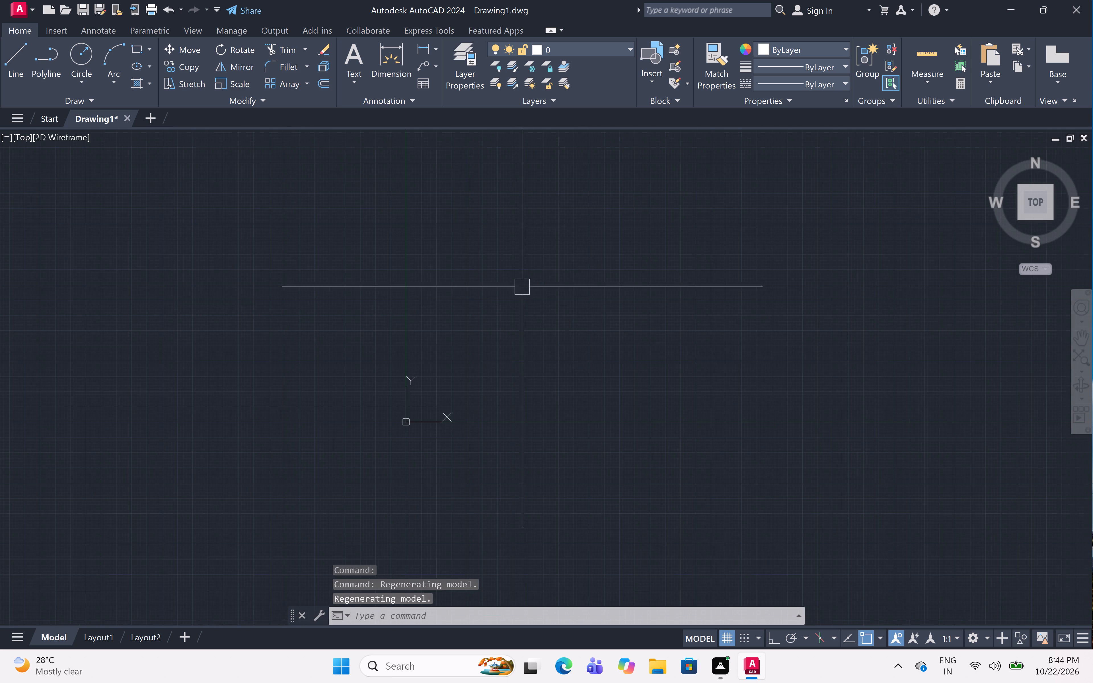
{"action": "middle_click_drag", "start_coordinate": [522, 287], "coordinate": [499, 294]}
{"action": "scroll", "coordinate": [509, 268], "scroll_direction": "down", "scroll_amount": 2}
{"action": "middle_click_drag", "start_coordinate": [509, 268], "coordinate": [480, 298]}
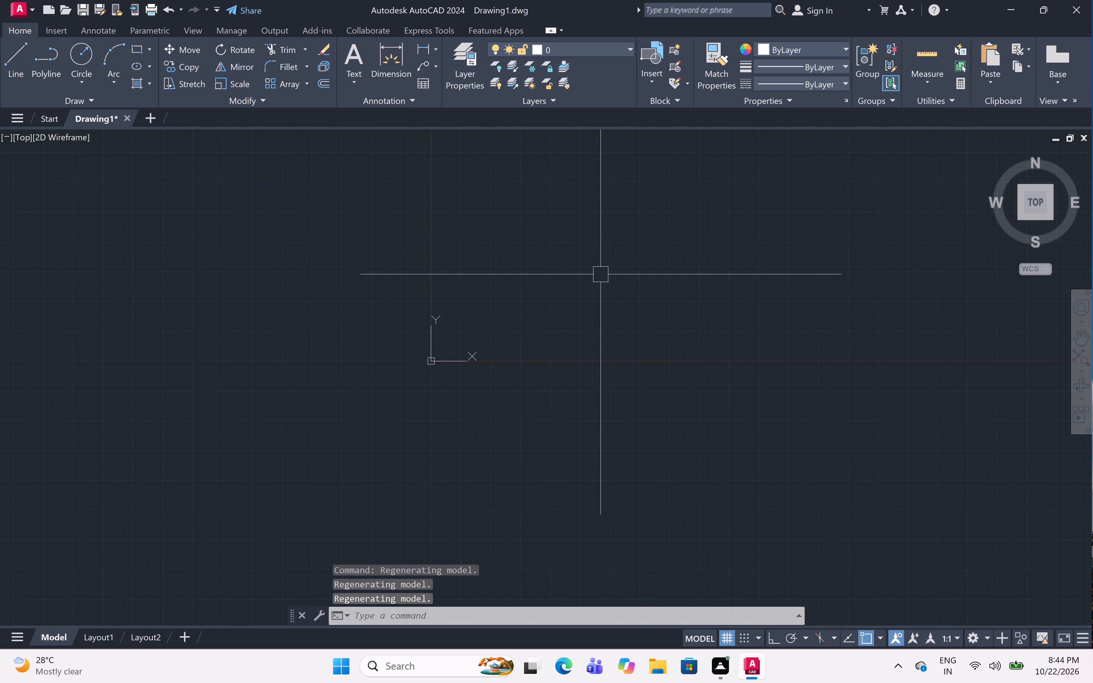
{"action": "type", "text": "un"}
{"action": "key", "text": "space"}
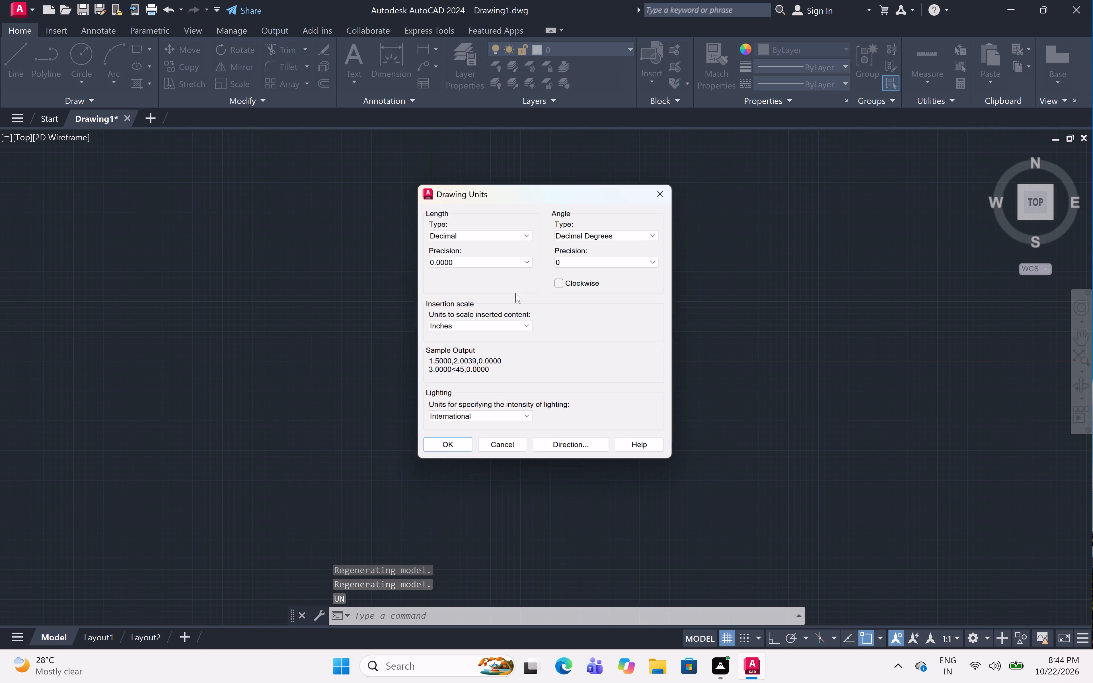
{"action": "type", "text": "h"}
{"action": "key", "text": "space"}
{"action": "left_click", "coordinate": [513, 230]}
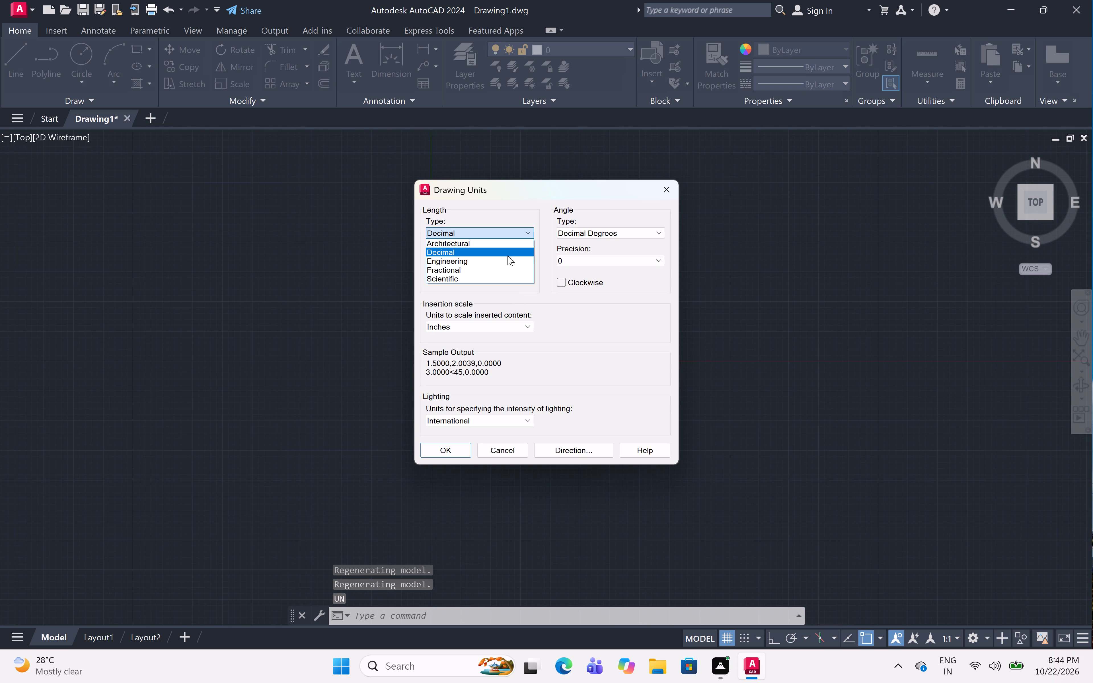
{"action": "left_click", "coordinate": [505, 263]}
{"action": "left_click", "coordinate": [511, 257]}
{"action": "left_click", "coordinate": [508, 279]}
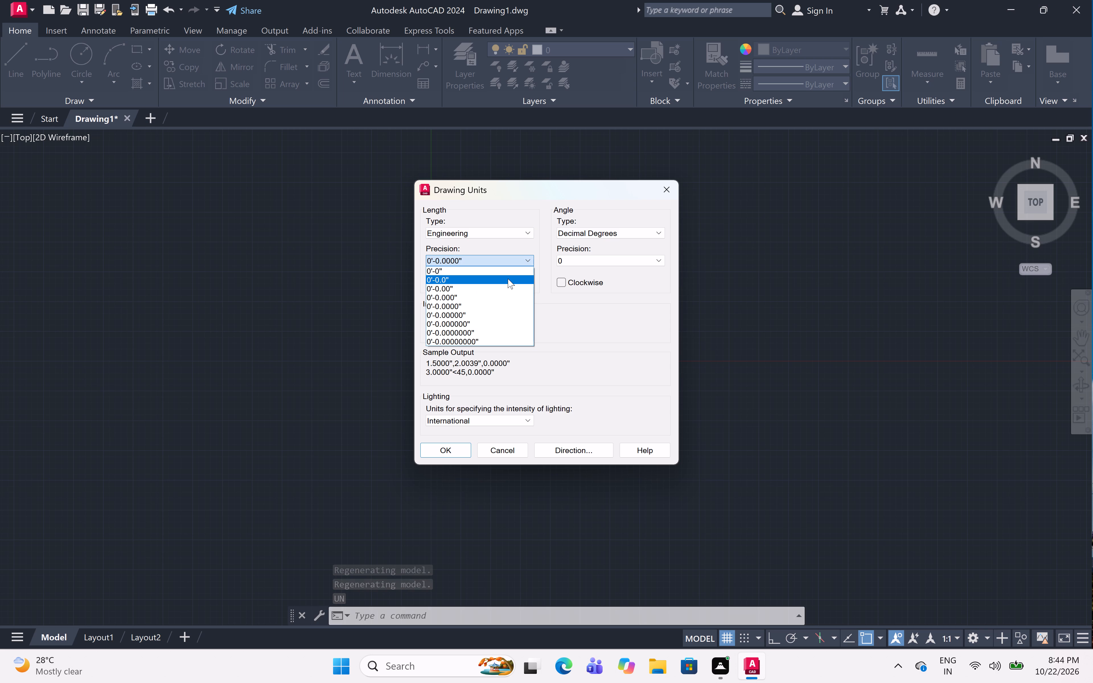
{"action": "left_click", "coordinate": [458, 451]}
Draw a horizontal construction line about 200' above the origin.
{"action": "scroll", "coordinate": [603, 297], "scroll_direction": "down", "scroll_amount": 1}
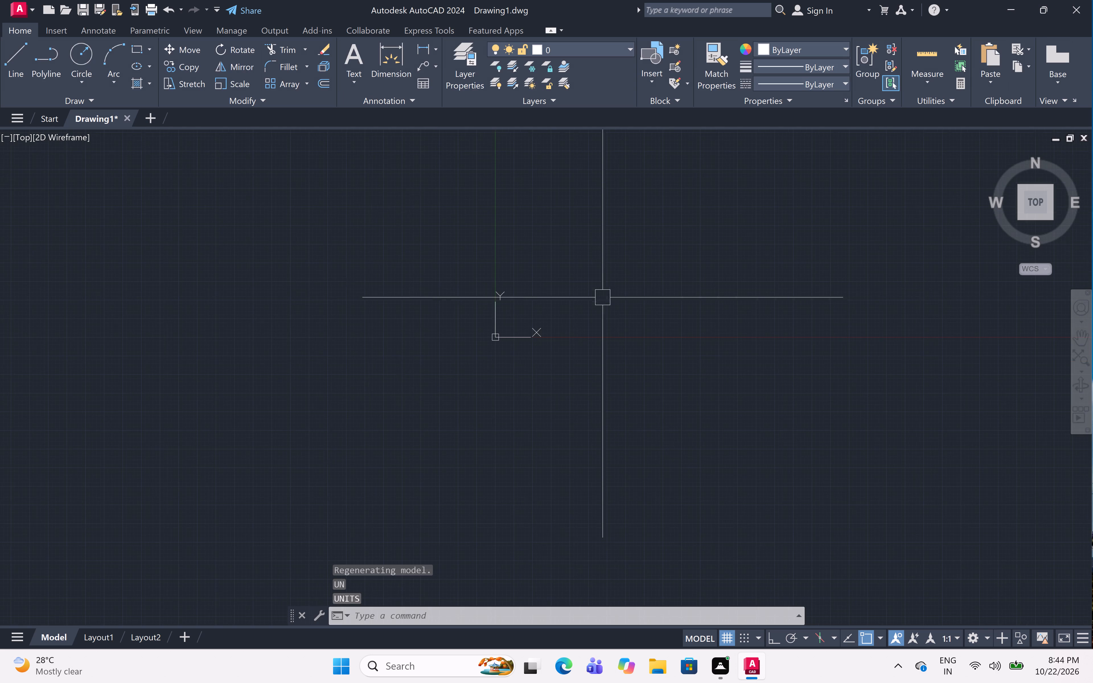
{"action": "middle_click_drag", "start_coordinate": [603, 297], "coordinate": [550, 376]}
{"action": "scroll", "coordinate": [581, 310], "scroll_direction": "down", "scroll_amount": 1}
{"action": "middle_click_drag", "start_coordinate": [580, 311], "coordinate": [502, 381]}
{"action": "scroll", "coordinate": [538, 313], "scroll_direction": "down", "scroll_amount": 1}
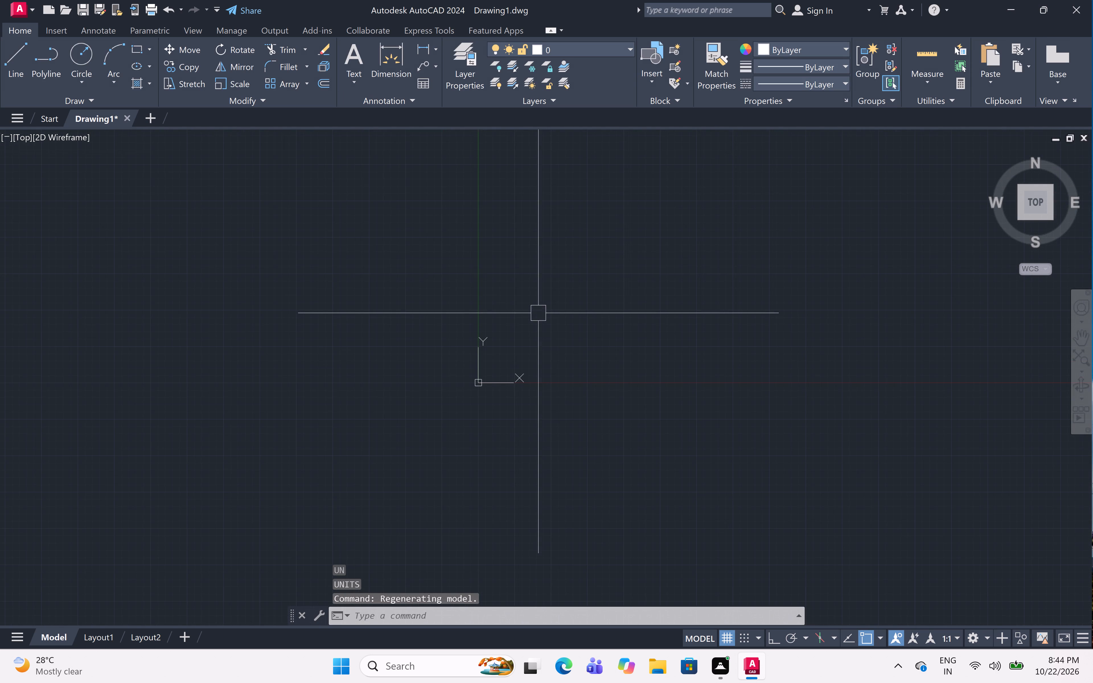
{"action": "middle_click_drag", "start_coordinate": [538, 313], "coordinate": [456, 368]}
{"action": "key", "text": "x"}
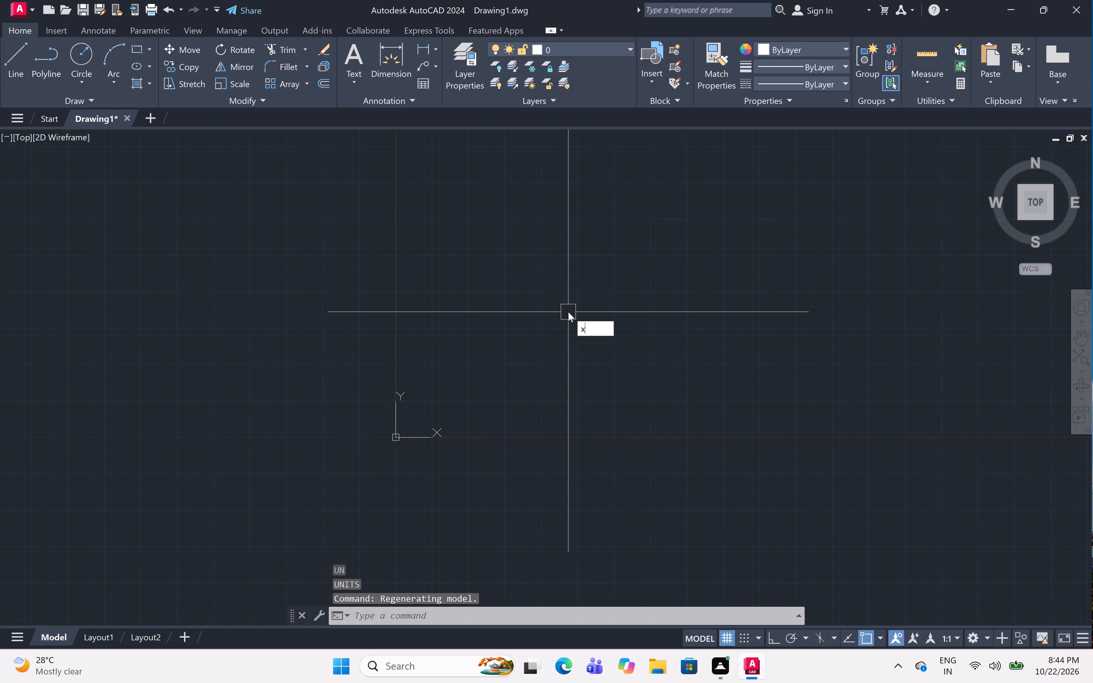
{"action": "key", "text": "l"}
{"action": "key", "text": "space"}
{"action": "type", "text": "h"}
{"action": "key", "text": "space"}
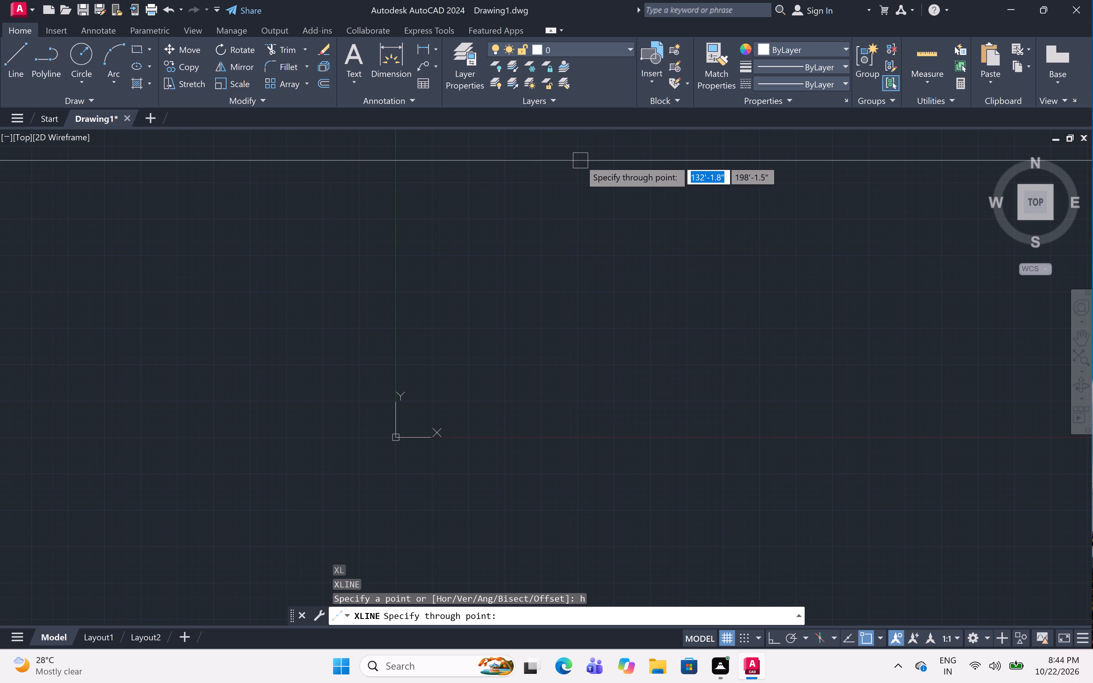
{"action": "left_click", "coordinate": [580, 162]}
{"action": "key", "text": "space"}
Draw a vertical construction line about 49' from the origin along positive X, crossing the horizontal one.
{"action": "key", "text": "space"}
{"action": "type", "text": "v"}
{"action": "key", "text": "space"}
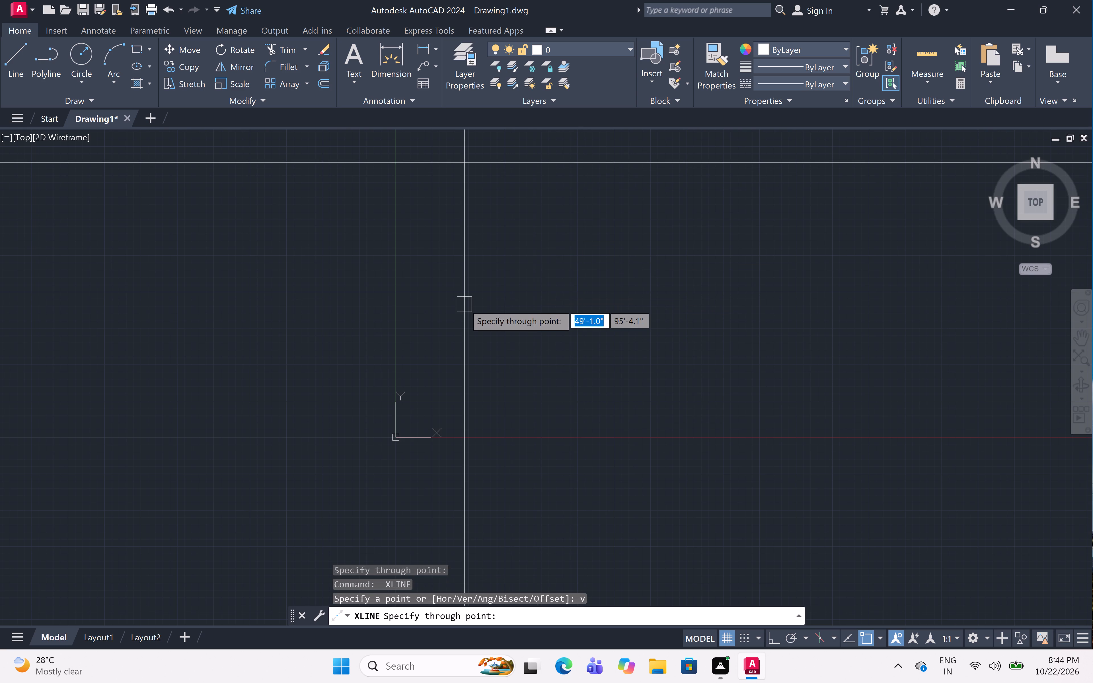
{"action": "left_click", "coordinate": [464, 304]}
{"action": "key", "text": "Escape"}
Trim both construction lines past their intersection, keeping the parts running right and down as an upper-left corner.
{"action": "middle_click_drag", "start_coordinate": [621, 314], "coordinate": [603, 412]}
{"action": "type", "text": "tr"}
{"action": "key", "text": "space"}
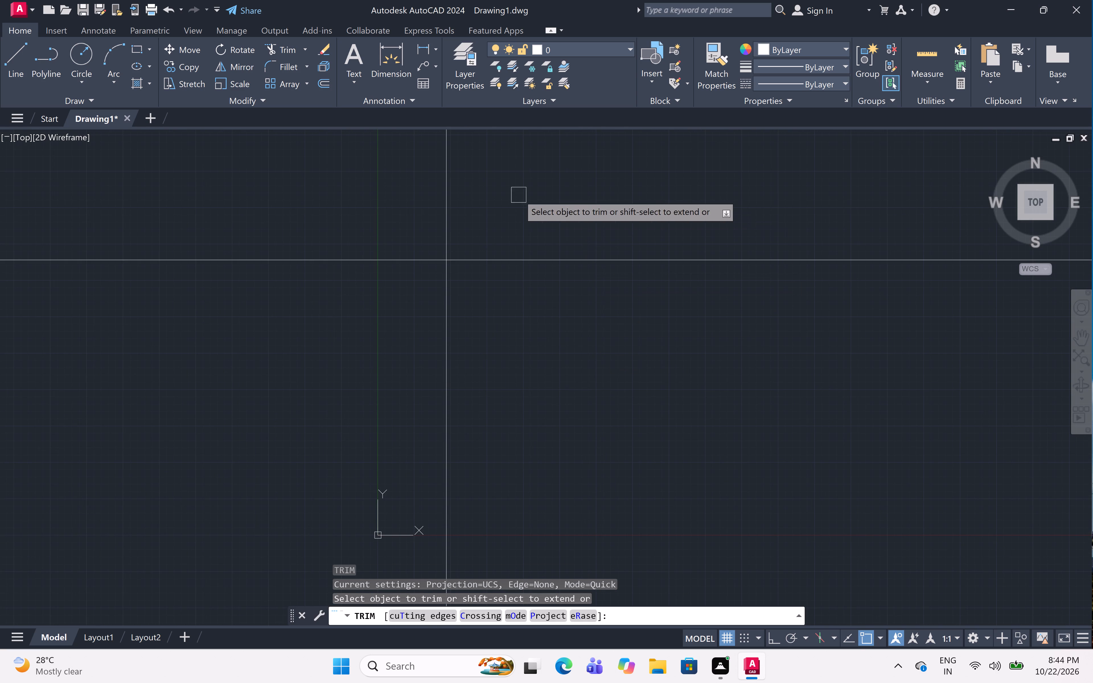
{"action": "left_click", "coordinate": [519, 195]}
{"action": "left_click", "coordinate": [361, 326]}
{"action": "key", "text": "Escape"}
Move the two corner lines together by their shared corner, upward and slightly right, farther from the origin.
{"action": "scroll", "coordinate": [371, 313], "scroll_direction": "down", "scroll_amount": 4}
{"action": "middle_click_drag", "start_coordinate": [371, 312], "coordinate": [373, 366]}
{"action": "left_click_drag", "start_coordinate": [480, 305], "coordinate": [475, 312]}
{"action": "left_click", "coordinate": [328, 450]}
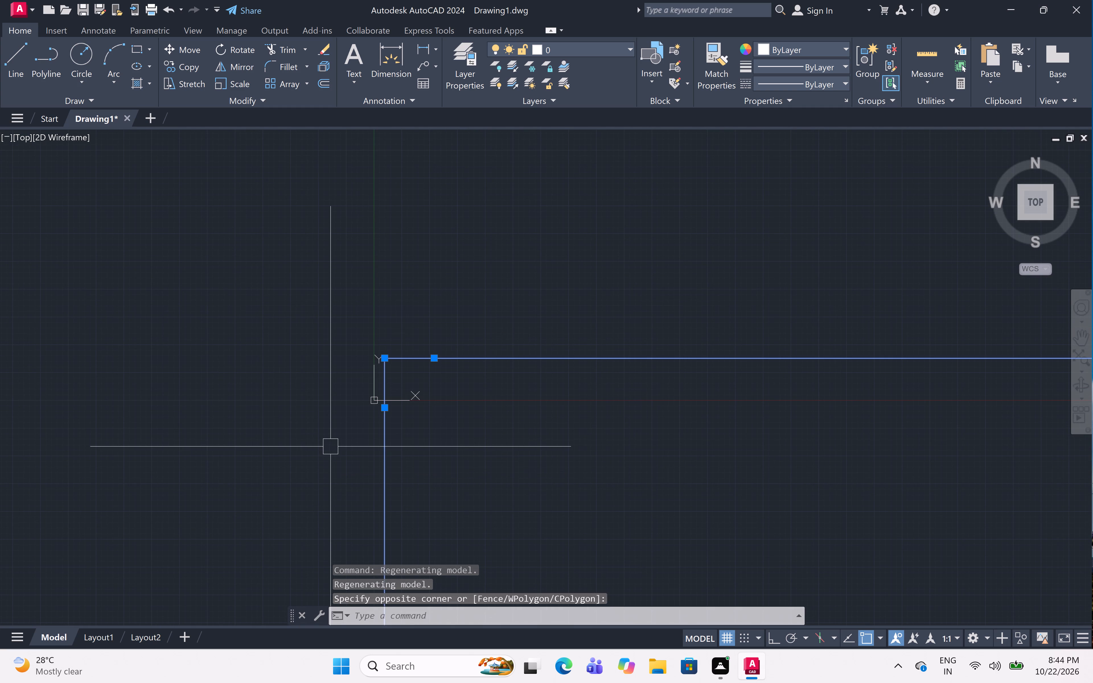
{"action": "type", "text": "m"}
{"action": "key", "text": "space"}
{"action": "left_click", "coordinate": [385, 358]}
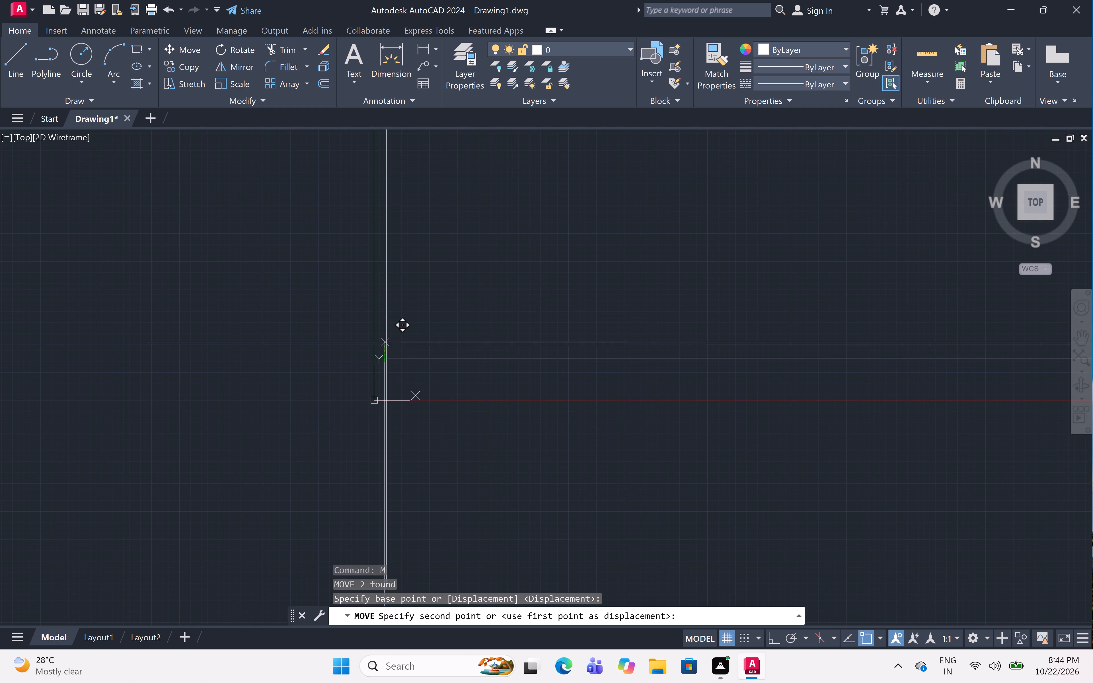
{"action": "left_click", "coordinate": [429, 203]}
Move the two corner lines again by their shared corner, about 347' at 101°.
{"action": "middle_click_drag", "start_coordinate": [497, 292], "coordinate": [423, 381]}
{"action": "left_click", "coordinate": [476, 240]}
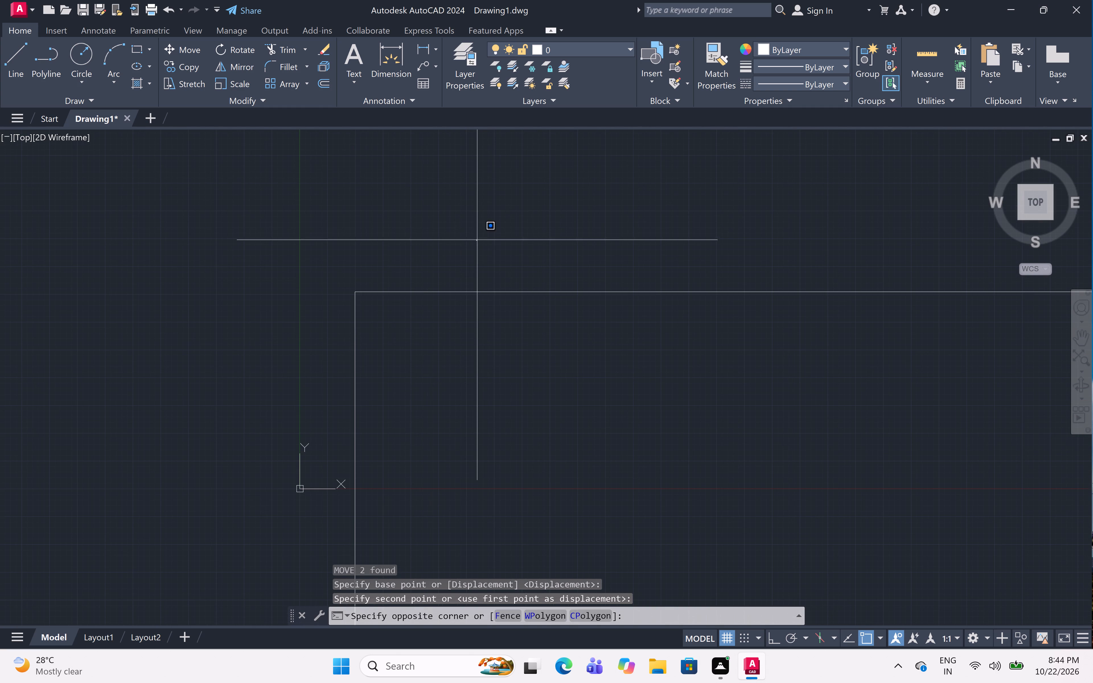
{"action": "left_click", "coordinate": [280, 385]}
{"action": "type", "text": "m"}
{"action": "key", "text": "space"}
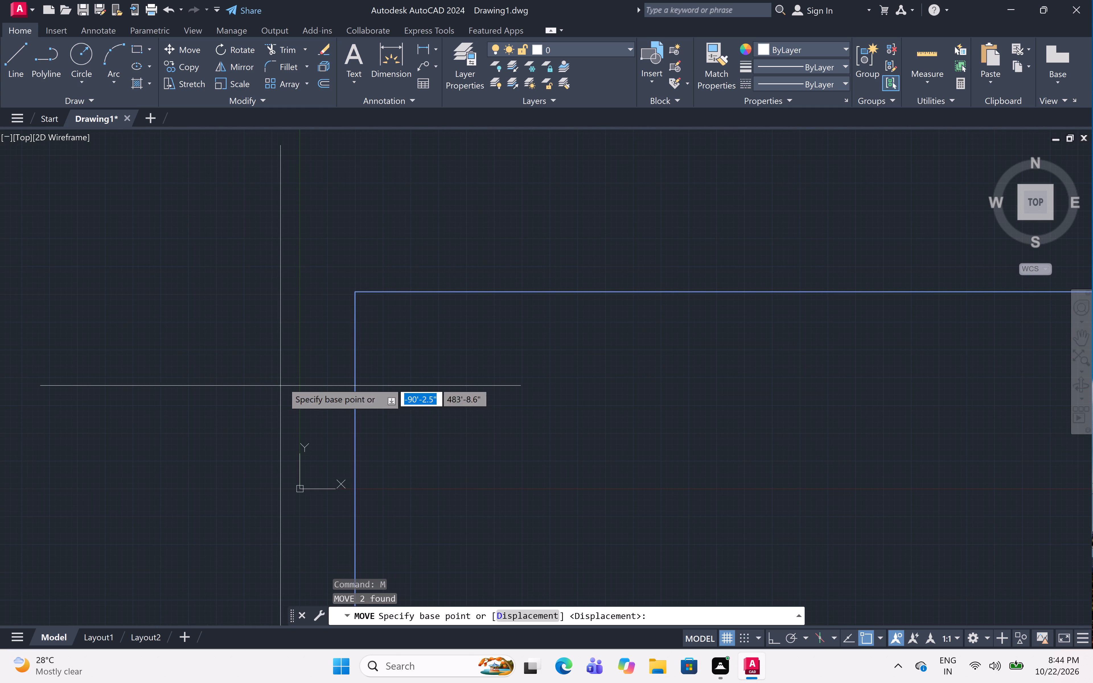
{"action": "left_click", "coordinate": [352, 293]}
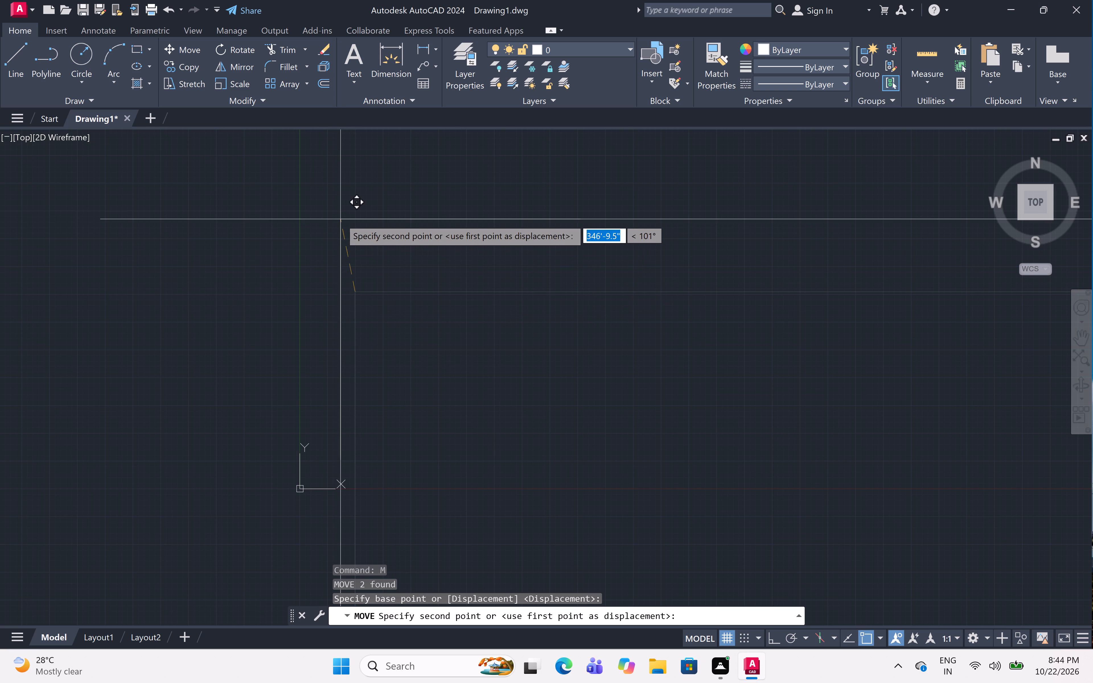
{"action": "left_click", "coordinate": [340, 219]}
Offset the vertical and horizontal corner lines 9" toward the inside to form double wall lines.
{"action": "scroll", "coordinate": [348, 224], "scroll_direction": "up", "scroll_amount": 4}
{"action": "middle_click_drag", "start_coordinate": [348, 224], "coordinate": [351, 294]}
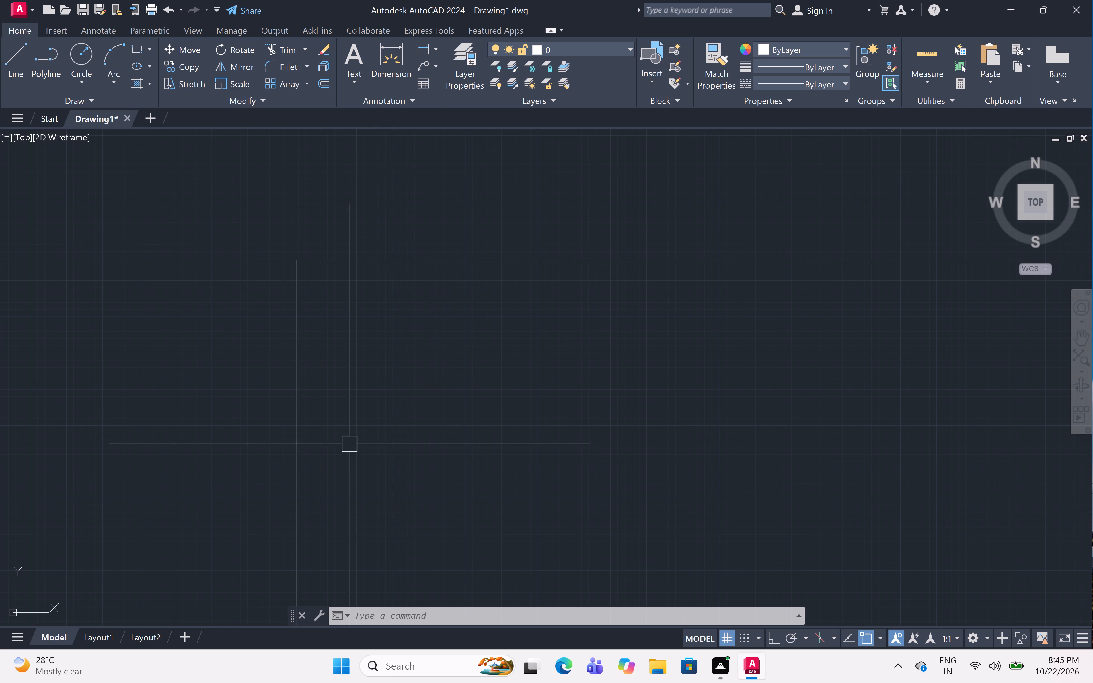
{"action": "type", "text": "off"}
{"action": "key", "text": "space"}
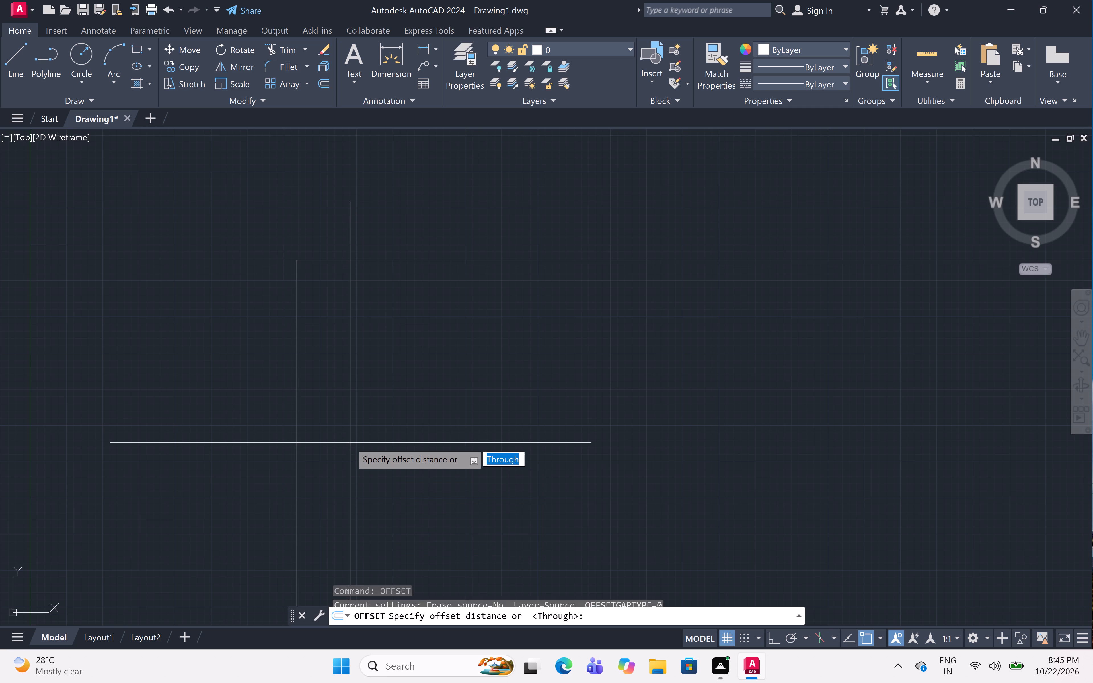
{"action": "type", "text": "9\""}
{"action": "key", "text": "space"}
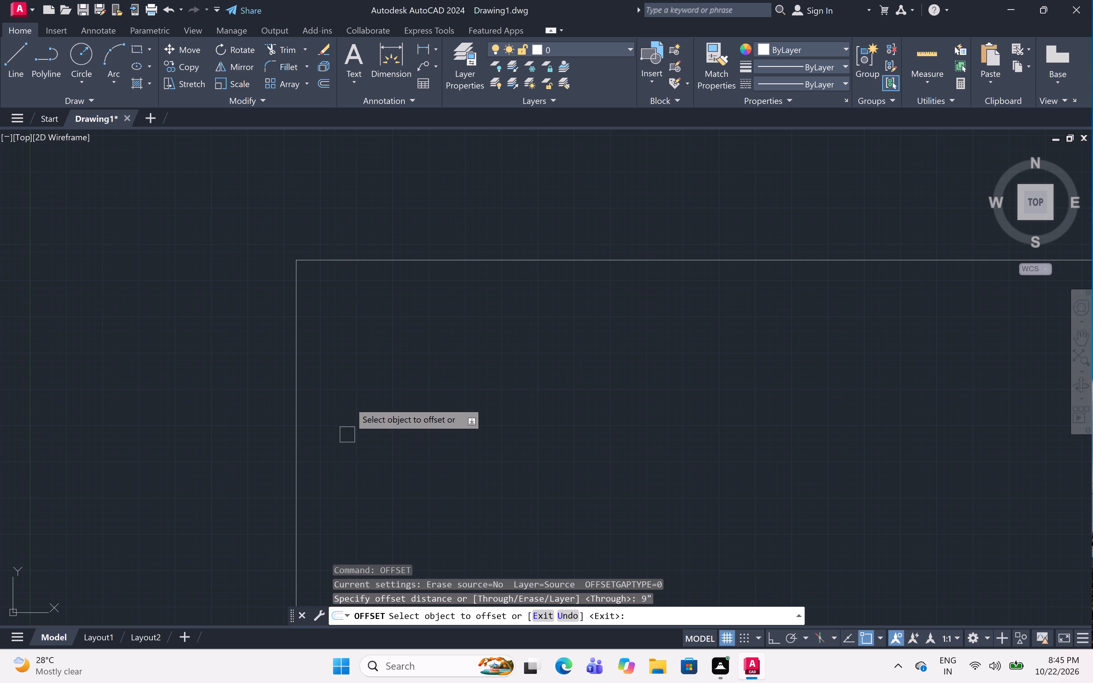
{"action": "left_click", "coordinate": [297, 326]}
{"action": "left_click", "coordinate": [370, 351]}
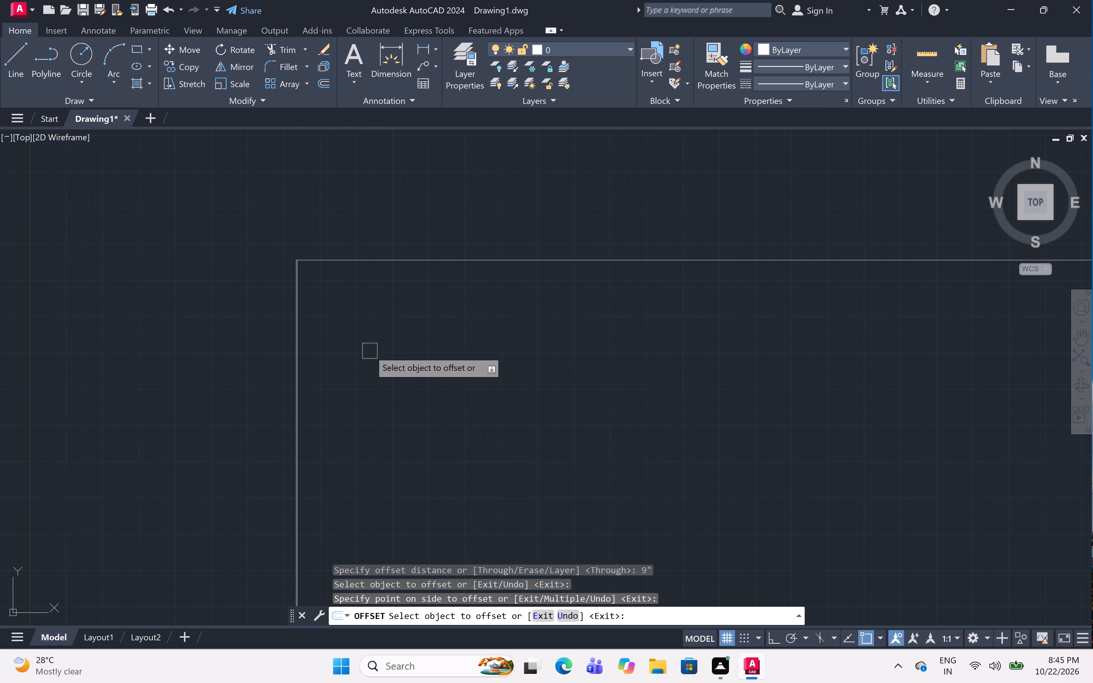
{"action": "left_click", "coordinate": [320, 260]}
{"action": "left_click", "coordinate": [321, 326]}
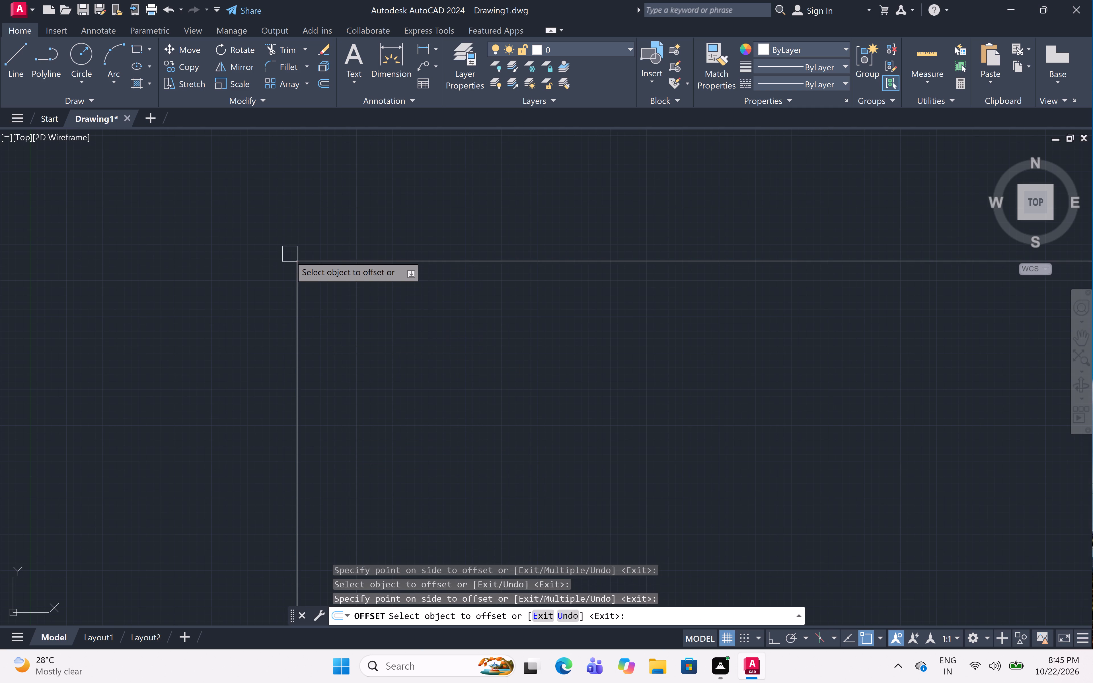
{"action": "scroll", "coordinate": [291, 258], "scroll_direction": "up", "scroll_amount": 6}
{"action": "middle_click_drag", "start_coordinate": [426, 379], "coordinate": [396, 335]}
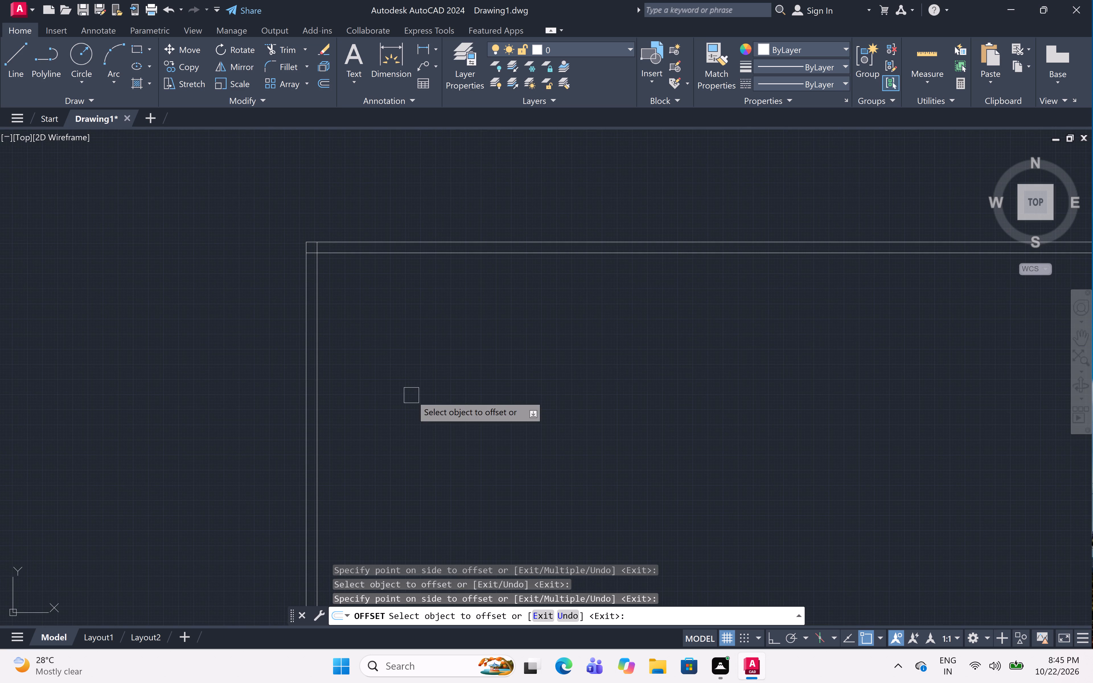
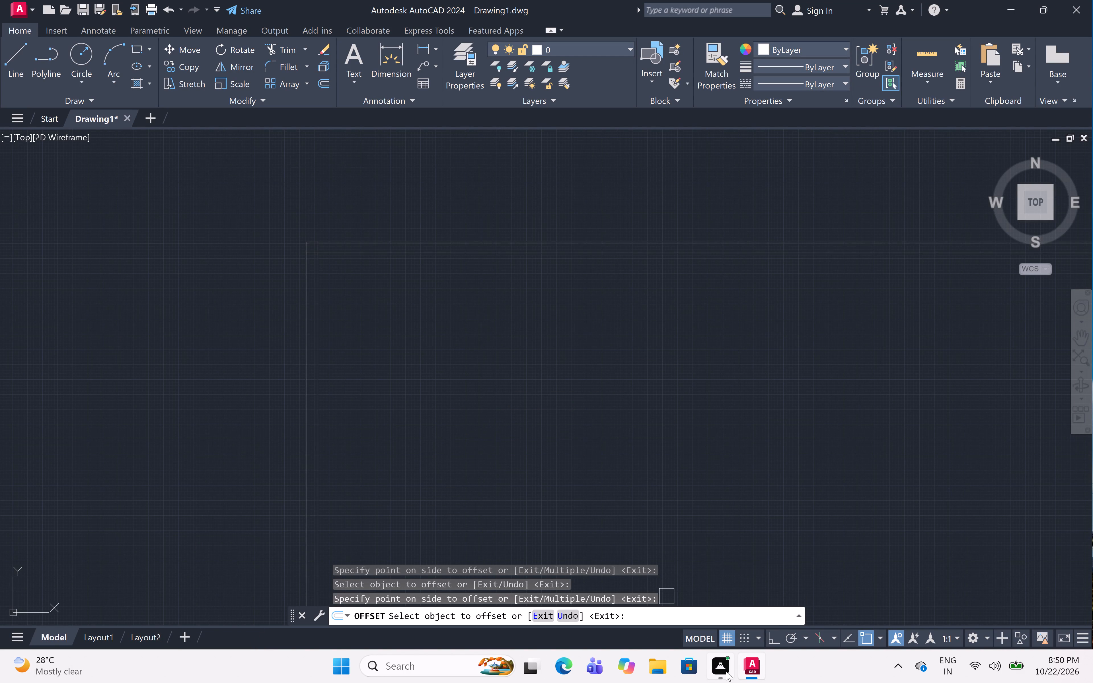
Offset the inner line of the left outer wall 12'6" to the right, into the plan.
{"action": "scroll", "coordinate": [455, 356], "scroll_direction": "down", "scroll_amount": 2}
{"action": "middle_click_drag", "start_coordinate": [455, 356], "coordinate": [455, 355]}
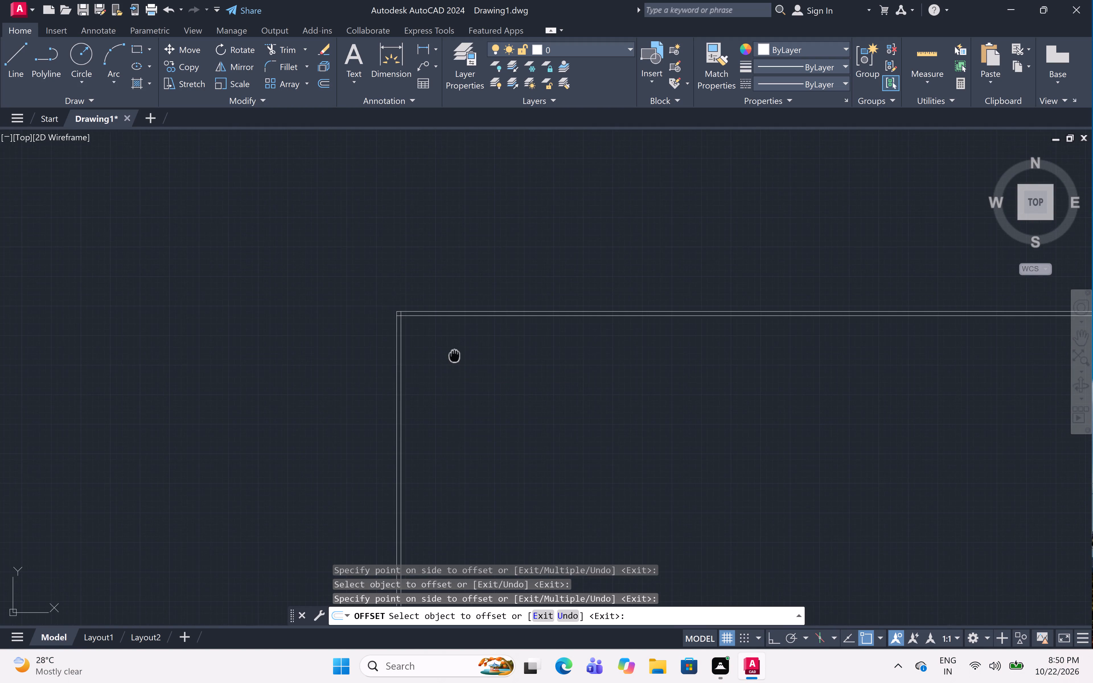
{"action": "middle_click_drag", "start_coordinate": [455, 355], "coordinate": [409, 396]}
{"action": "scroll", "coordinate": [408, 374], "scroll_direction": "up", "scroll_amount": 3}
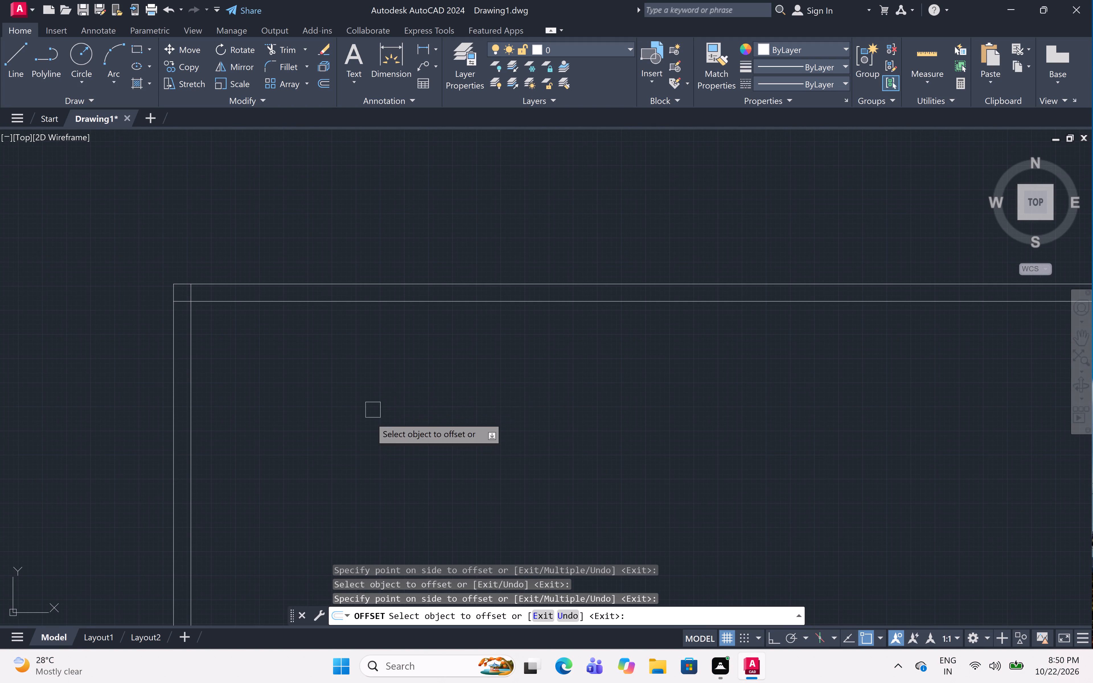
{"action": "middle_click_drag", "start_coordinate": [370, 419], "coordinate": [402, 356]}
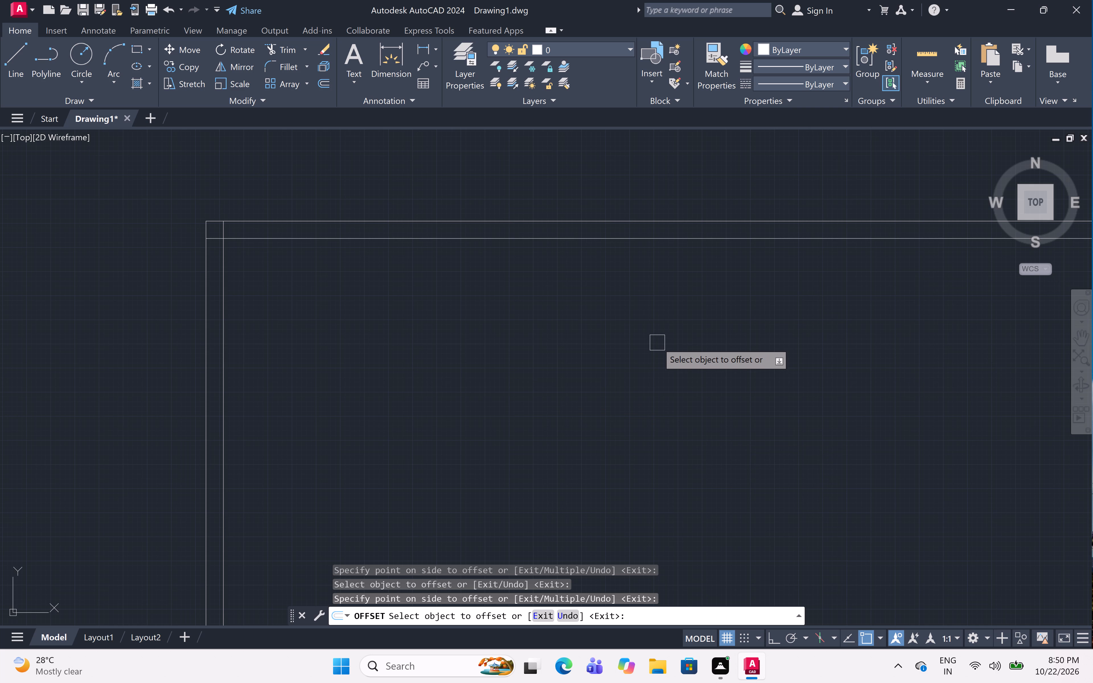
{"action": "key", "text": "Escape"}
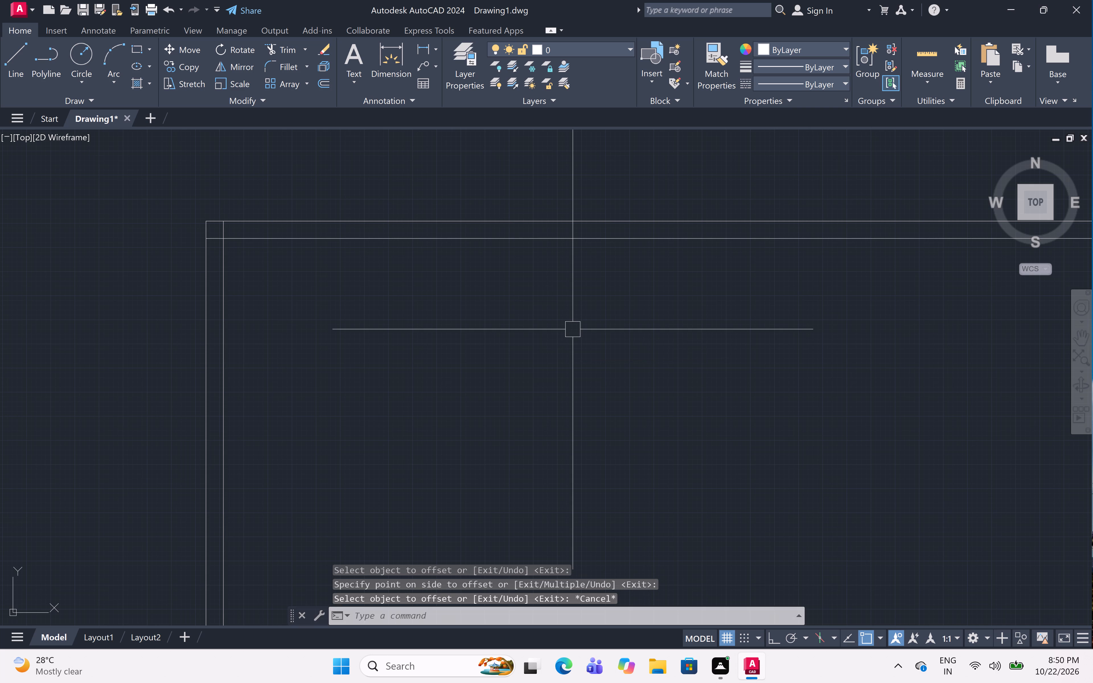
{"action": "key", "text": "o"}
{"action": "type", "text": "ff"}
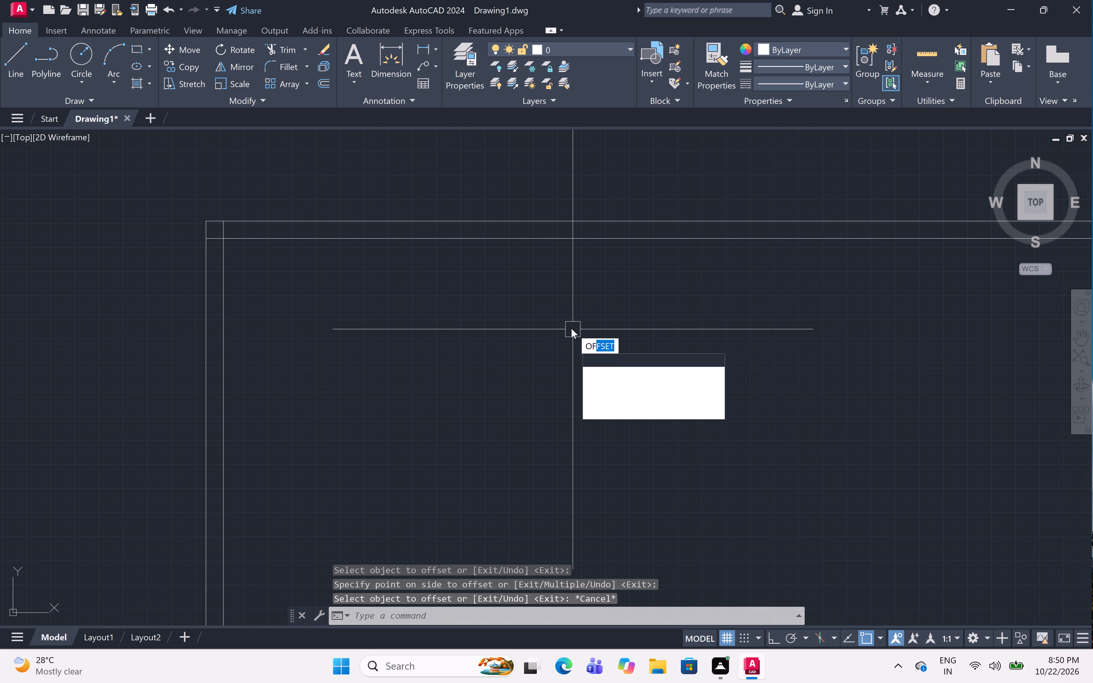
{"action": "key", "text": "space"}
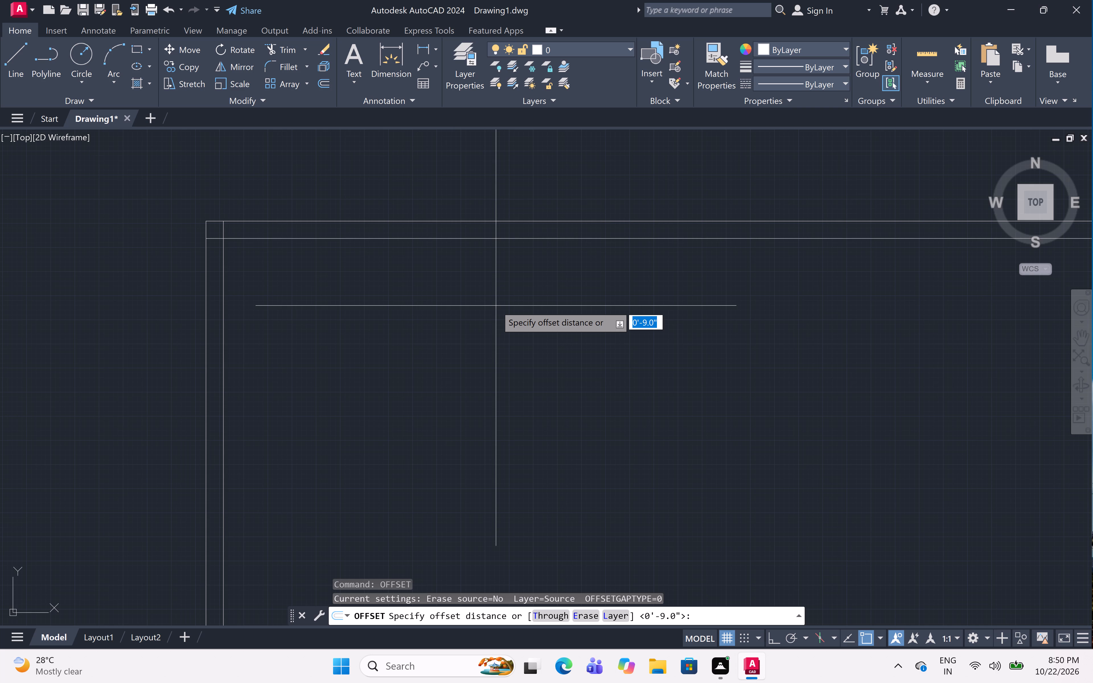
{"action": "scroll", "coordinate": [466, 322], "scroll_direction": "down", "scroll_amount": 1}
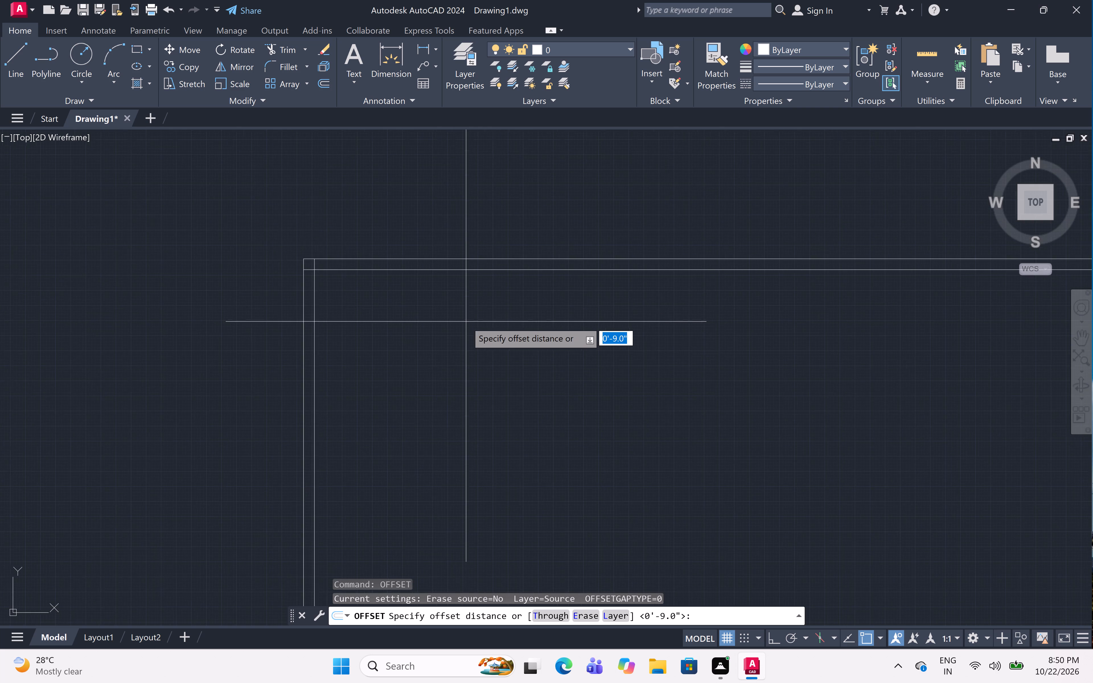
{"action": "scroll", "coordinate": [466, 322], "scroll_direction": "down", "scroll_amount": 1}
{"action": "middle_click_drag", "start_coordinate": [455, 343], "coordinate": [417, 344]}
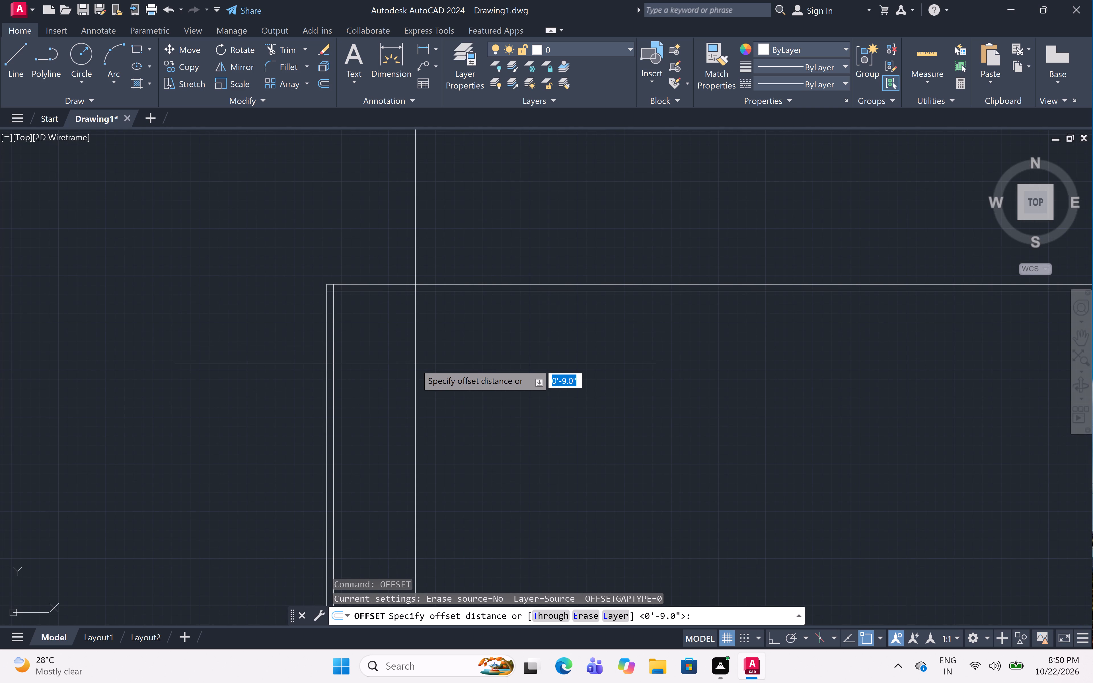
{"action": "type", "text": "12'6\""}
{"action": "key", "text": "space"}
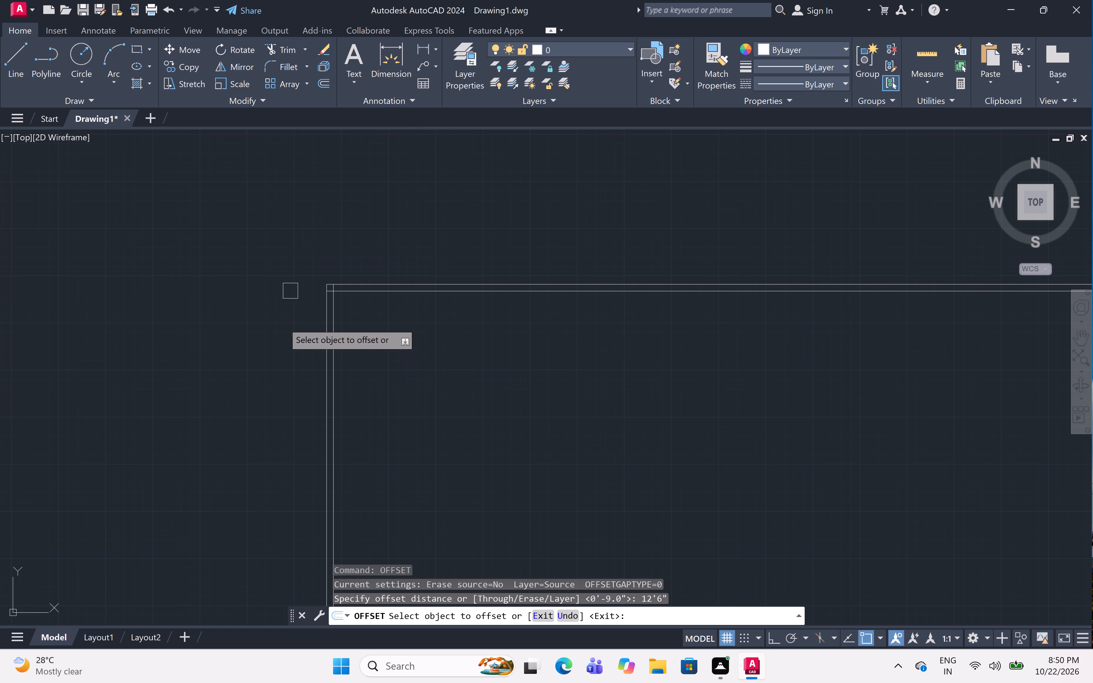
{"action": "left_click", "coordinate": [339, 320]}
{"action": "left_click", "coordinate": [471, 343]}
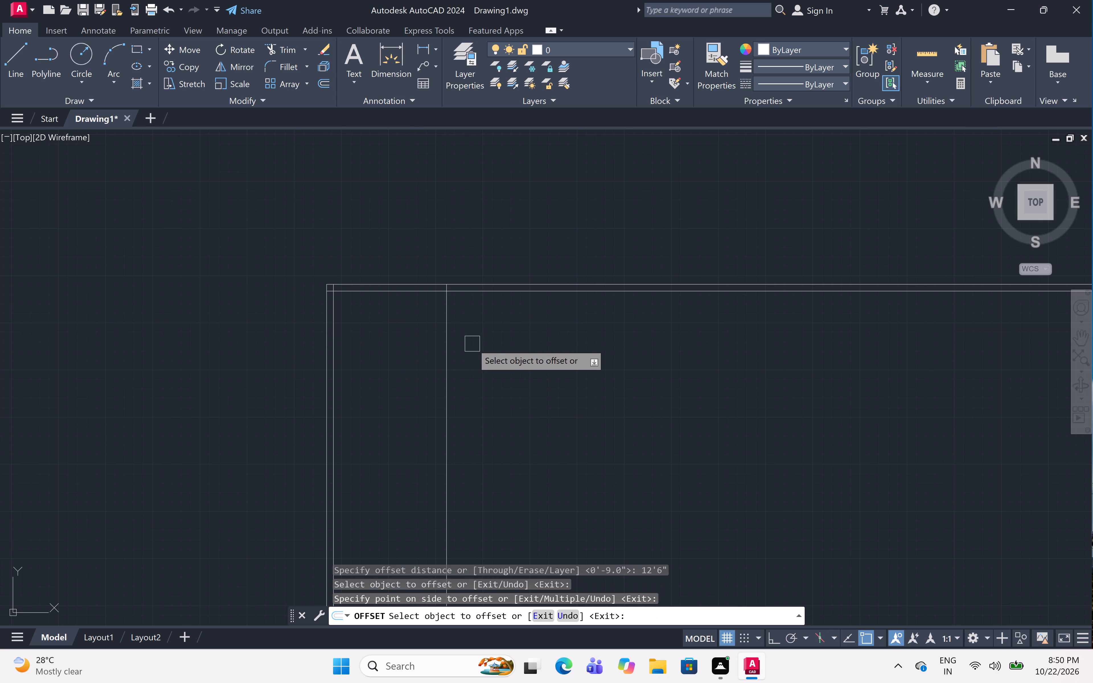
{"action": "key", "text": "space"}
Offset the inner line of the top outer wall 12' downward to mark the first room's depth.
{"action": "key", "text": "space"}
{"action": "type", "text": "12"}
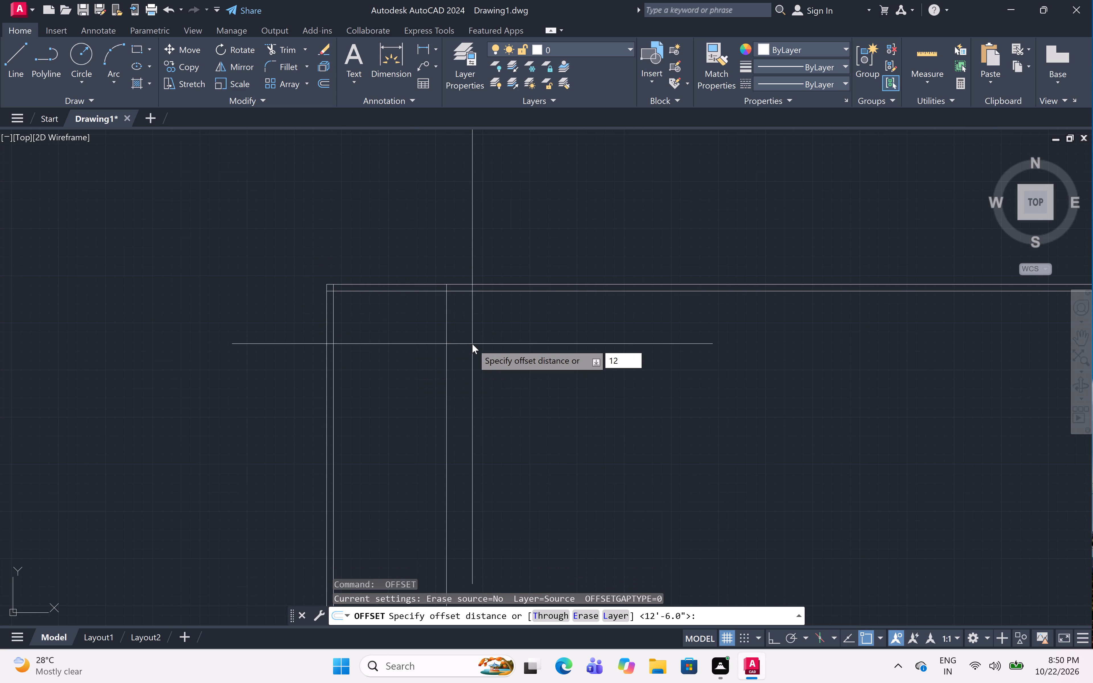
{"action": "key", "text": "apostrophe"}
{"action": "key", "text": "space"}
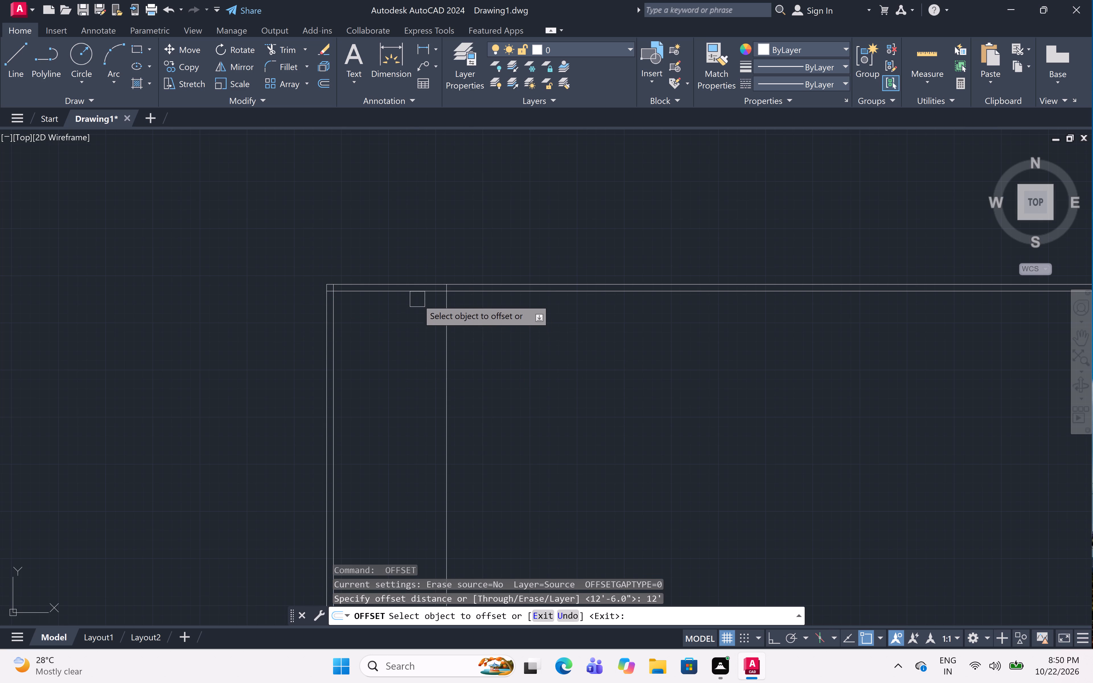
{"action": "left_click", "coordinate": [416, 299]}
{"action": "left_click", "coordinate": [408, 355]}
{"action": "key", "text": "space"}
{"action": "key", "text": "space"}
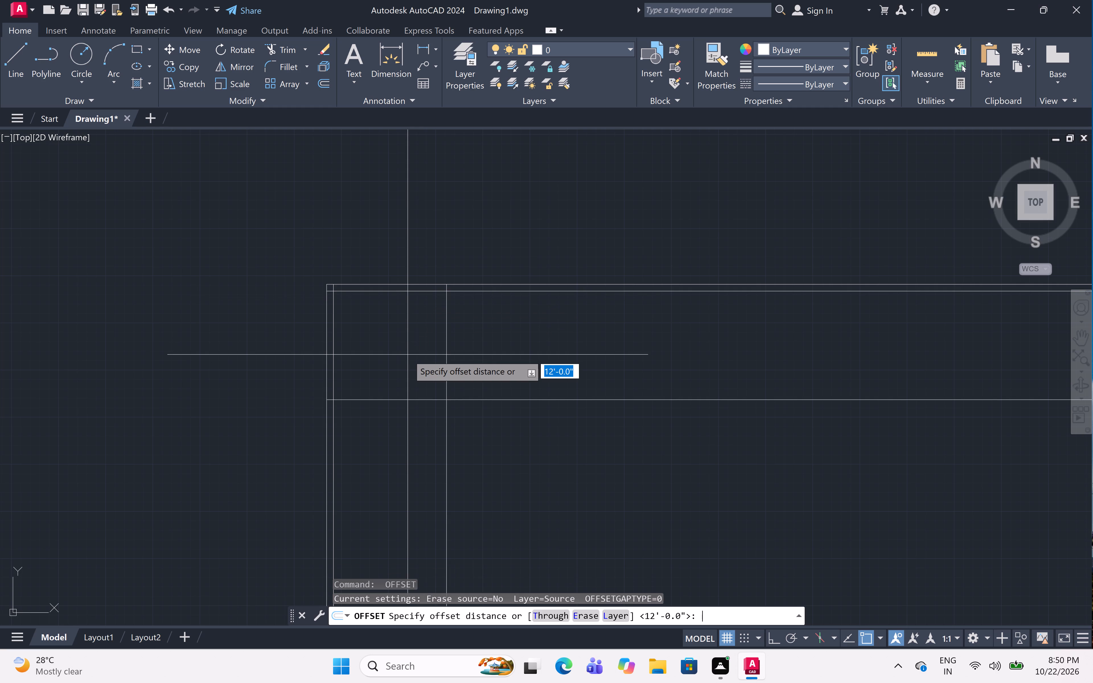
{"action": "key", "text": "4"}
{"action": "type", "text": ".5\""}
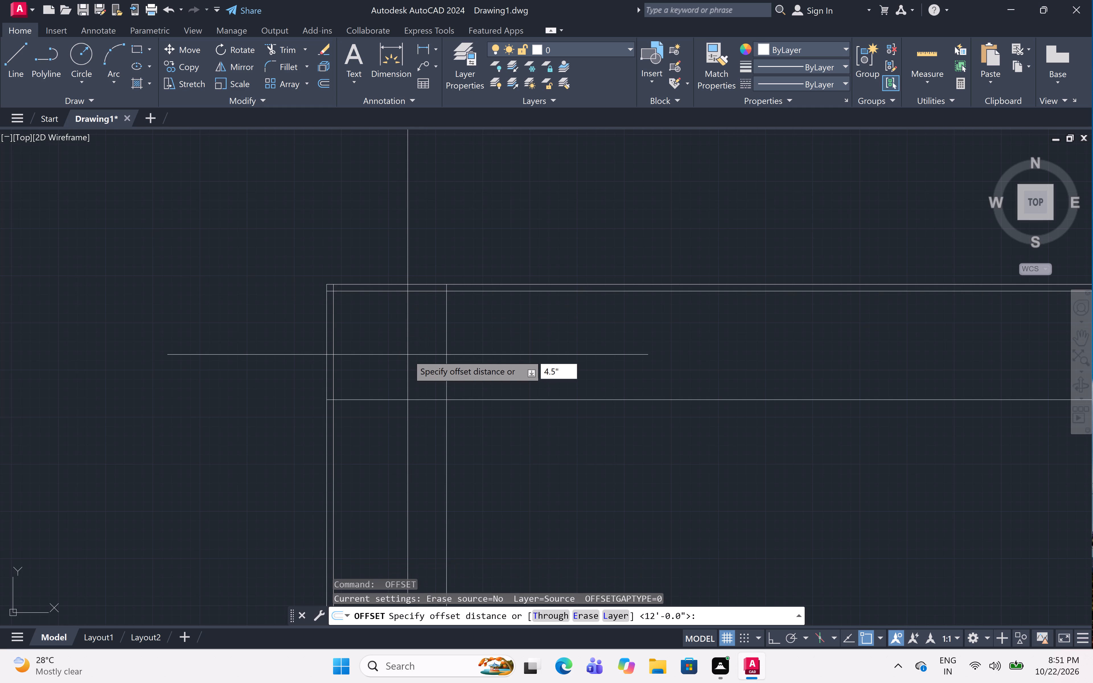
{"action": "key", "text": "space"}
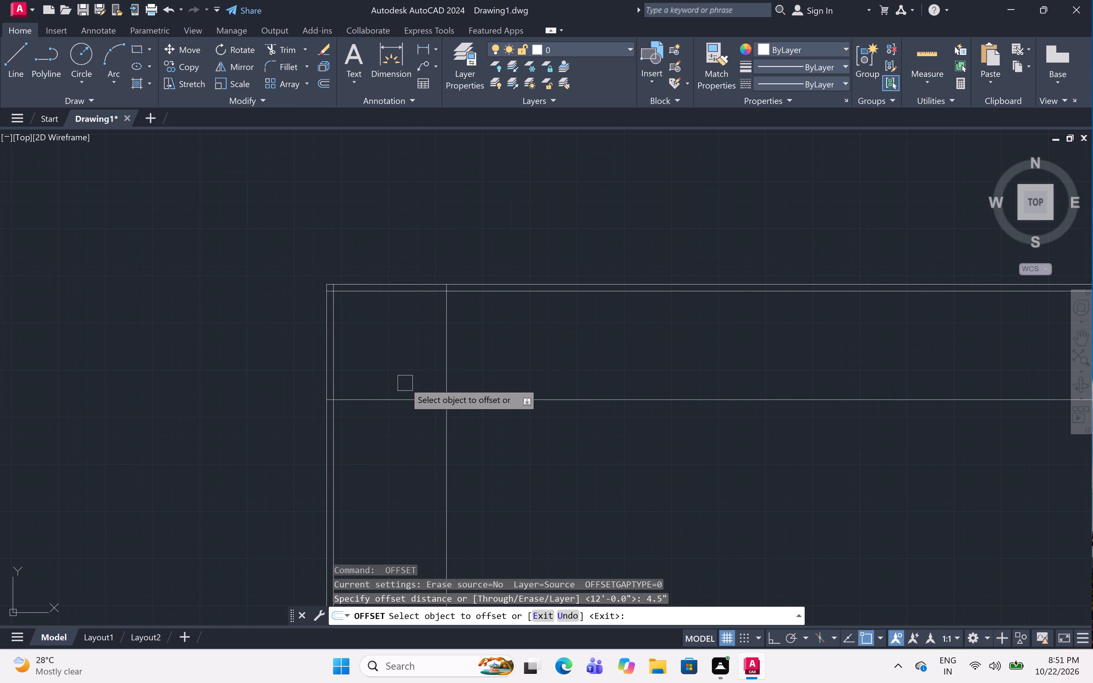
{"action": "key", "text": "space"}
Offset the new horizontal room line 9" downward and the new vertical room line 9" to the right, forming double-line walls.
{"action": "key", "text": "space"}
{"action": "key", "text": "9"}
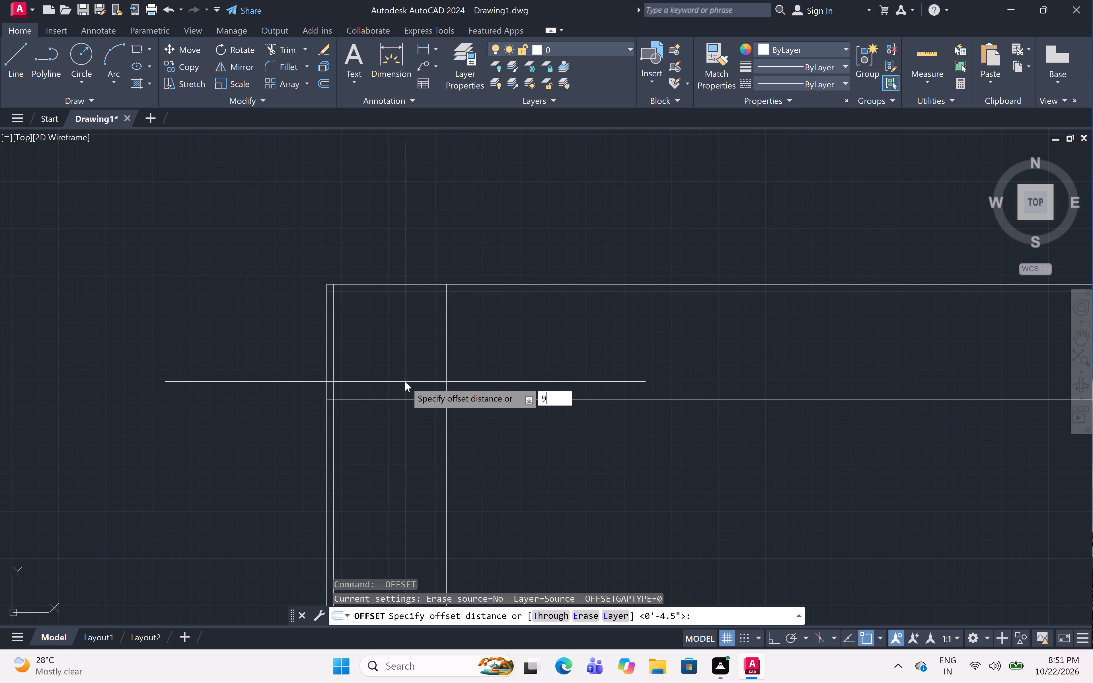
{"action": "key", "text": "shift+quotedbl"}
{"action": "key", "text": "space"}
{"action": "left_click", "coordinate": [400, 395]}
{"action": "left_click_drag", "start_coordinate": [398, 424], "coordinate": [399, 421]}
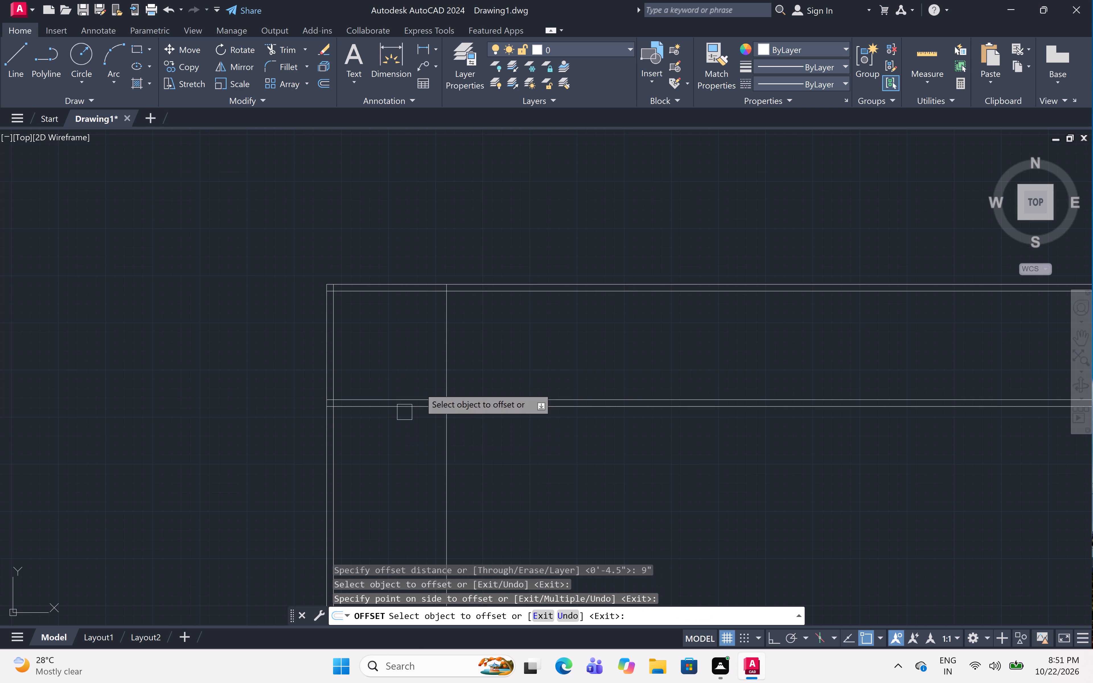
{"action": "left_click", "coordinate": [446, 353]}
{"action": "left_click", "coordinate": [475, 356]}
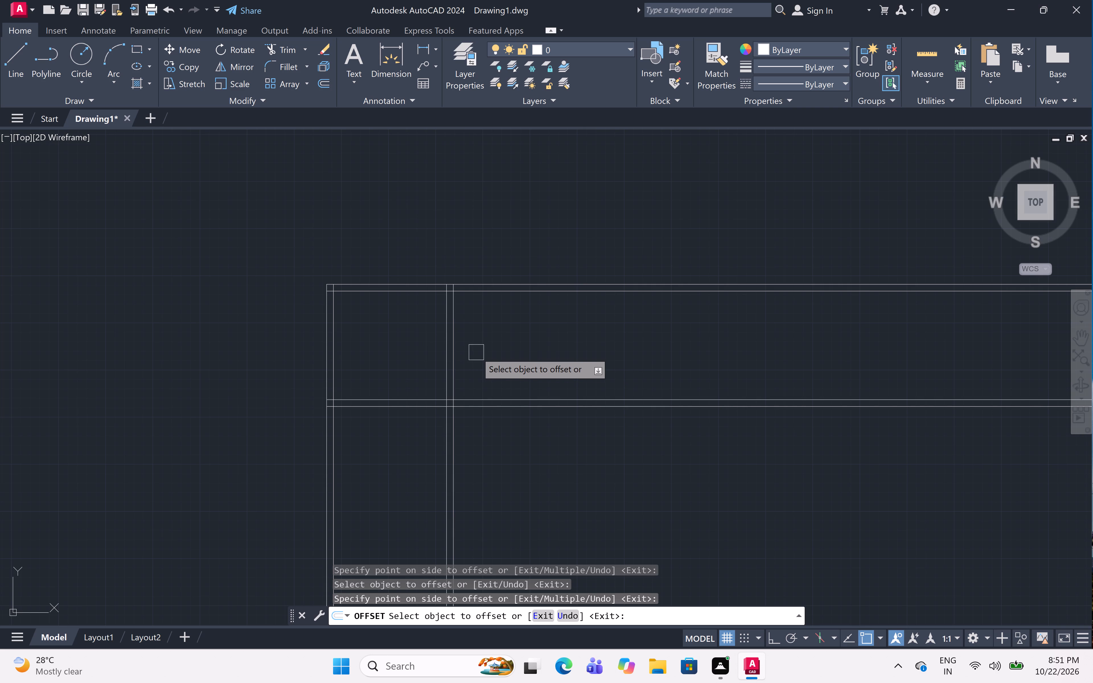
{"action": "key", "text": "space"}
Offset the right-hand line of the middle vertical wall 11'3" to the right to mark the second room's width.
{"action": "key", "text": "space"}
{"action": "type", "text": "11'3"}
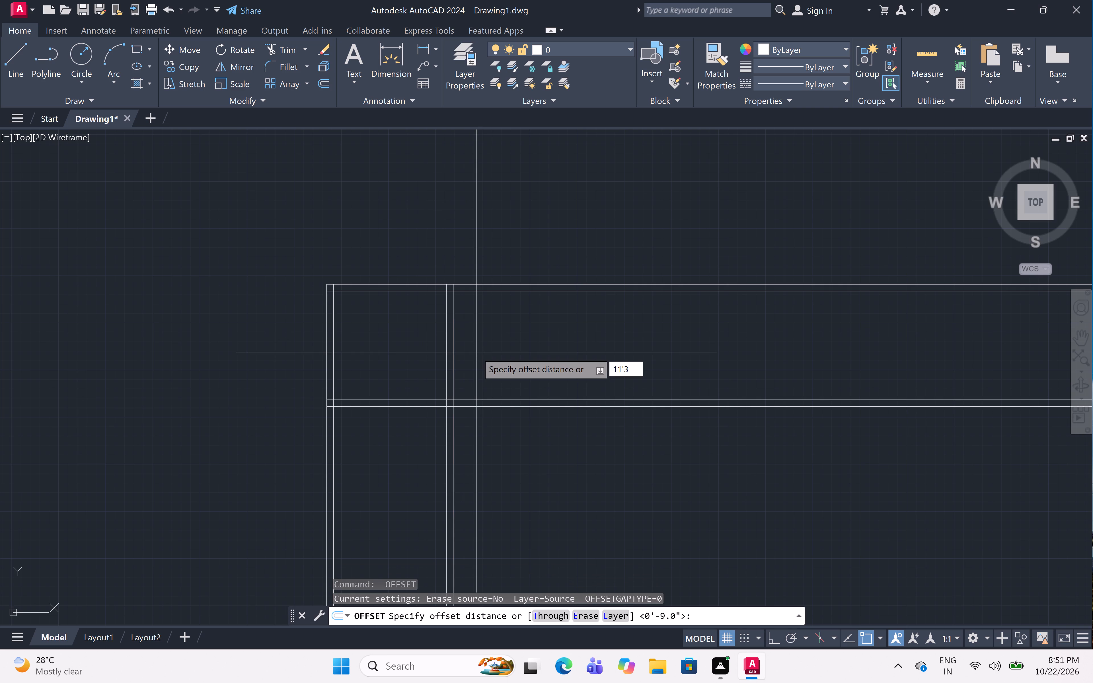
{"action": "key", "text": "shift+quotedbl"}
{"action": "key", "text": "space"}
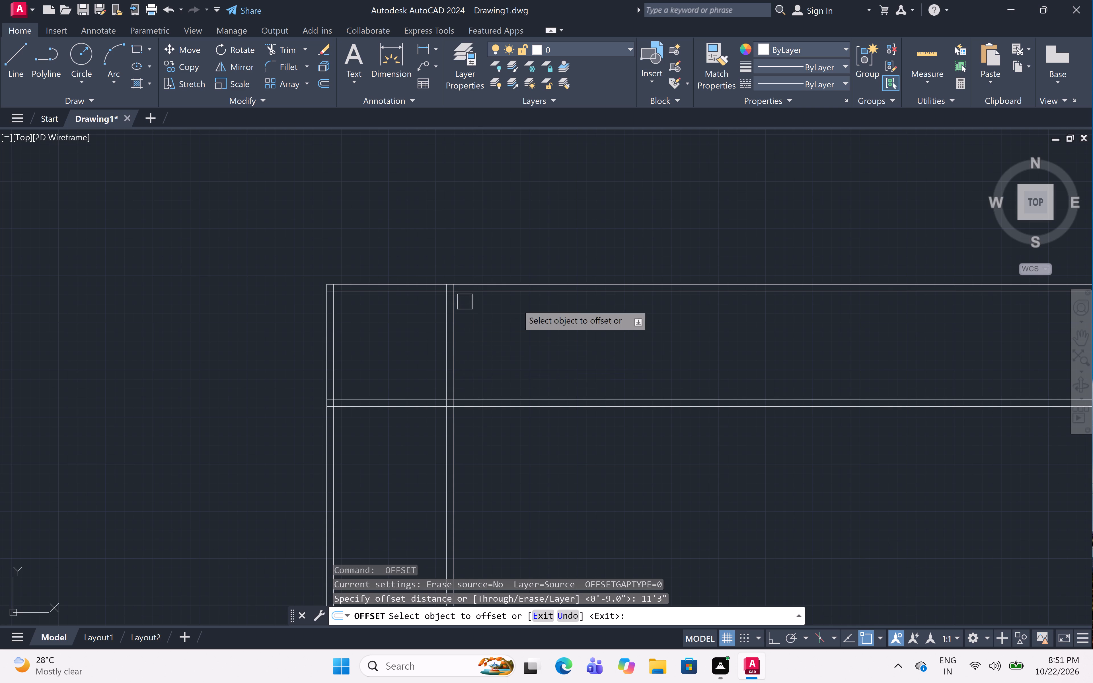
{"action": "scroll", "coordinate": [597, 358], "scroll_direction": "up", "scroll_amount": 1}
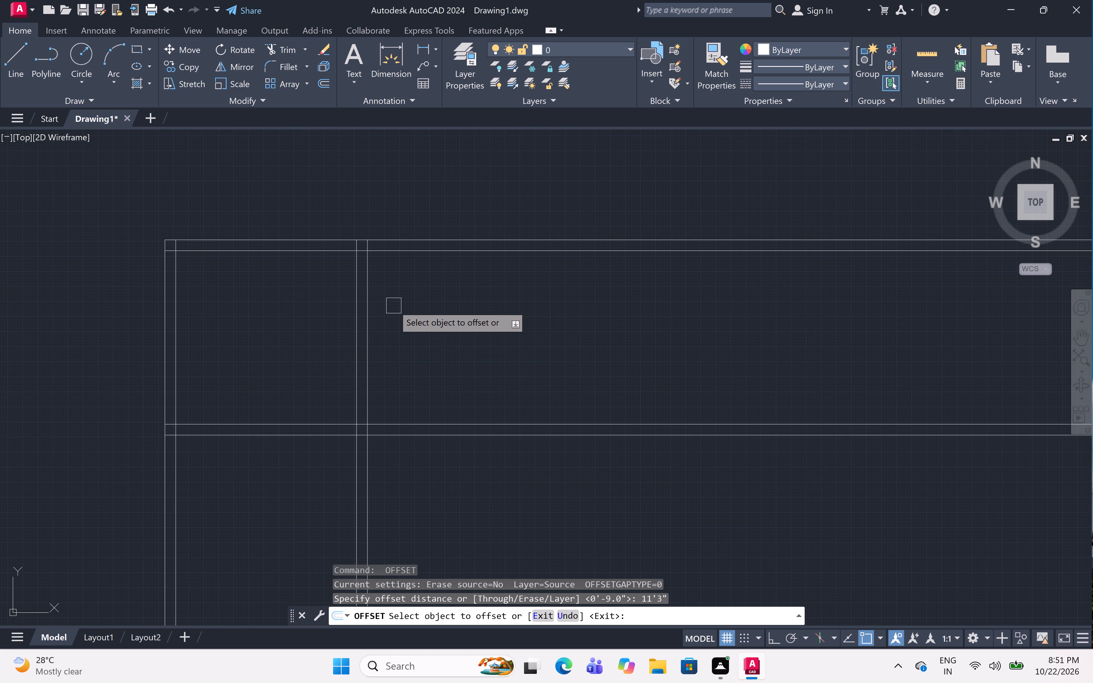
{"action": "left_click", "coordinate": [371, 333]}
{"action": "left_click", "coordinate": [558, 281]}
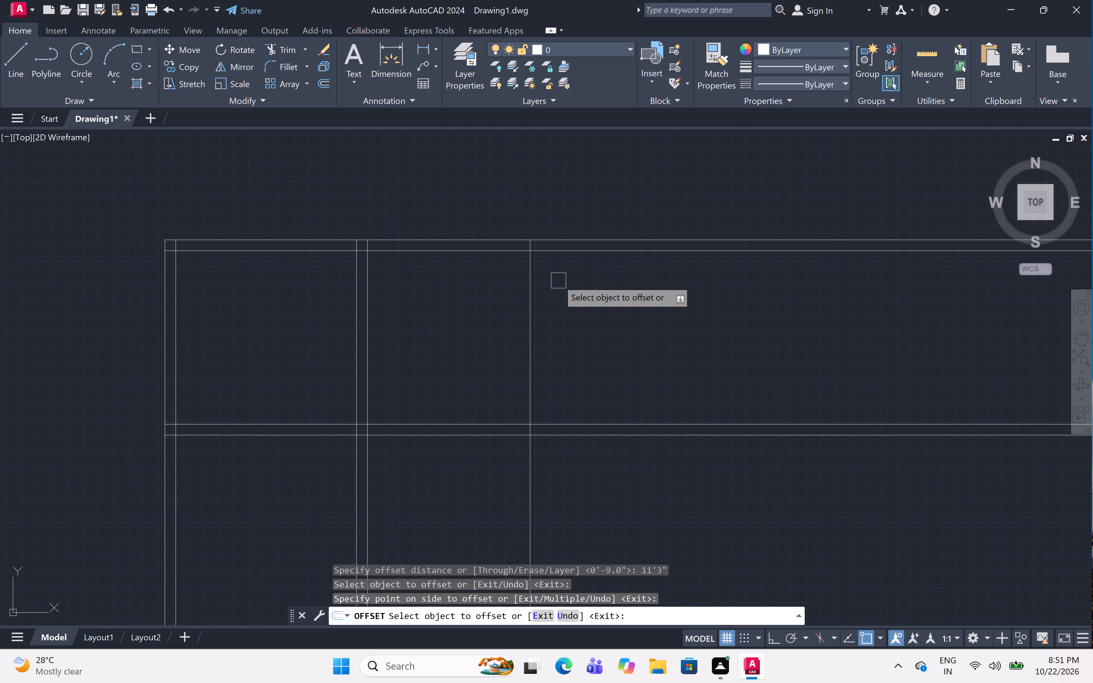
{"action": "key", "text": "space"}
Offset the rightmost vertical line 9" to the right to form the right outer wall.
{"action": "key", "text": "space"}
{"action": "key", "text": "9"}
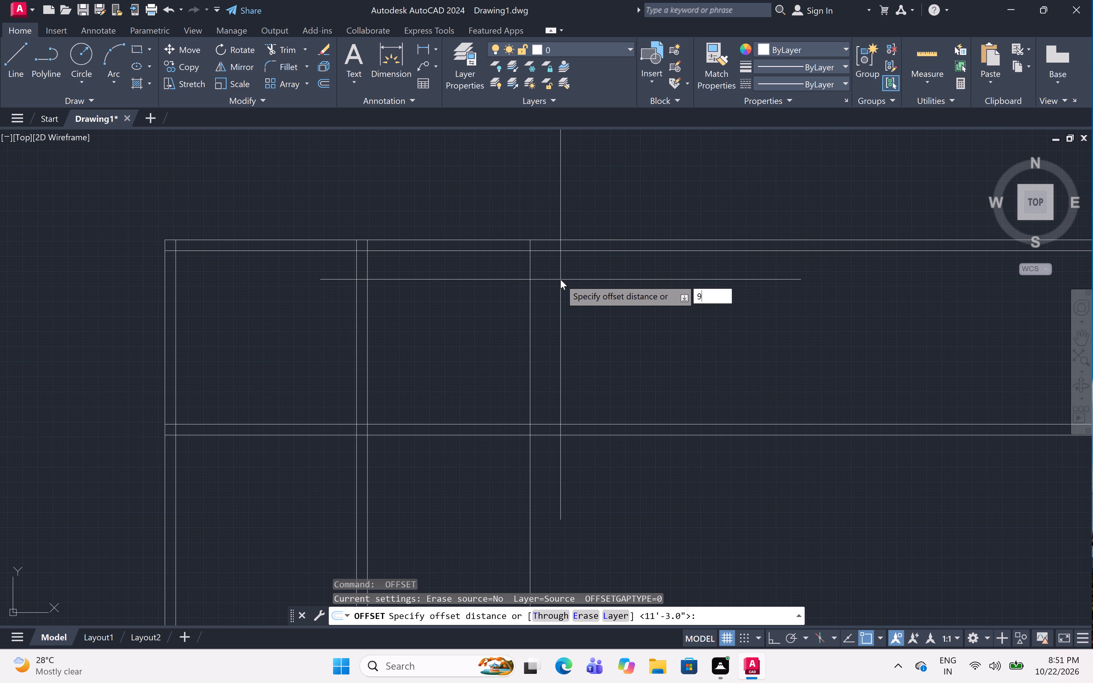
{"action": "key", "text": "shift+quotedbl"}
{"action": "key", "text": "space"}
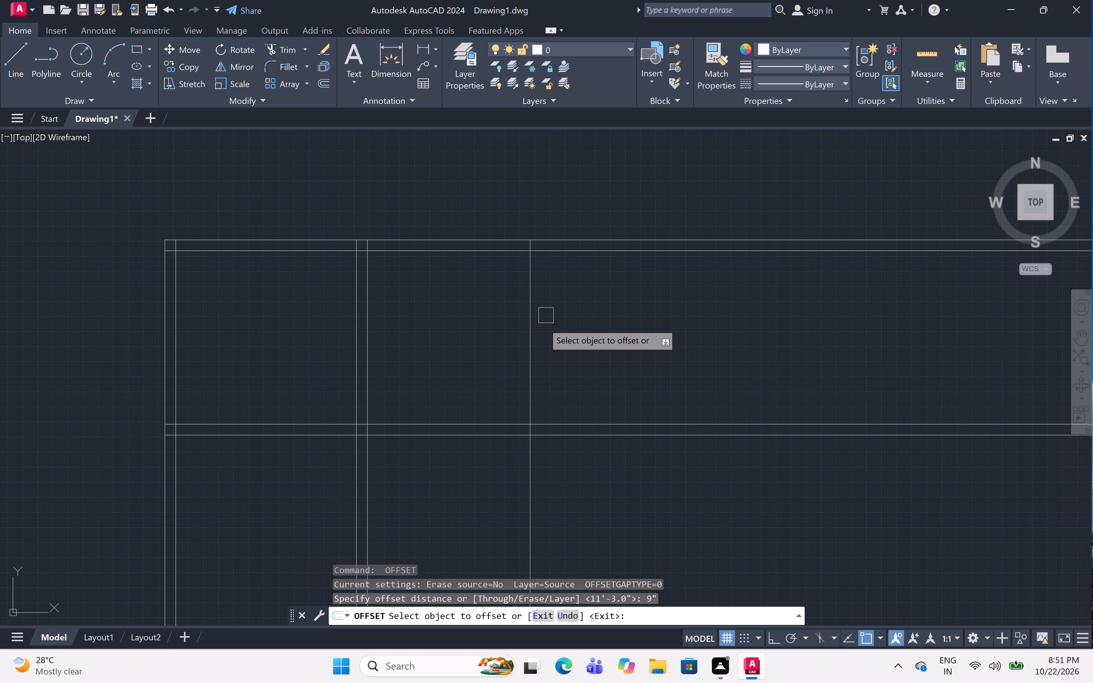
{"action": "left_click", "coordinate": [533, 314]}
{"action": "left_click", "coordinate": [562, 293]}
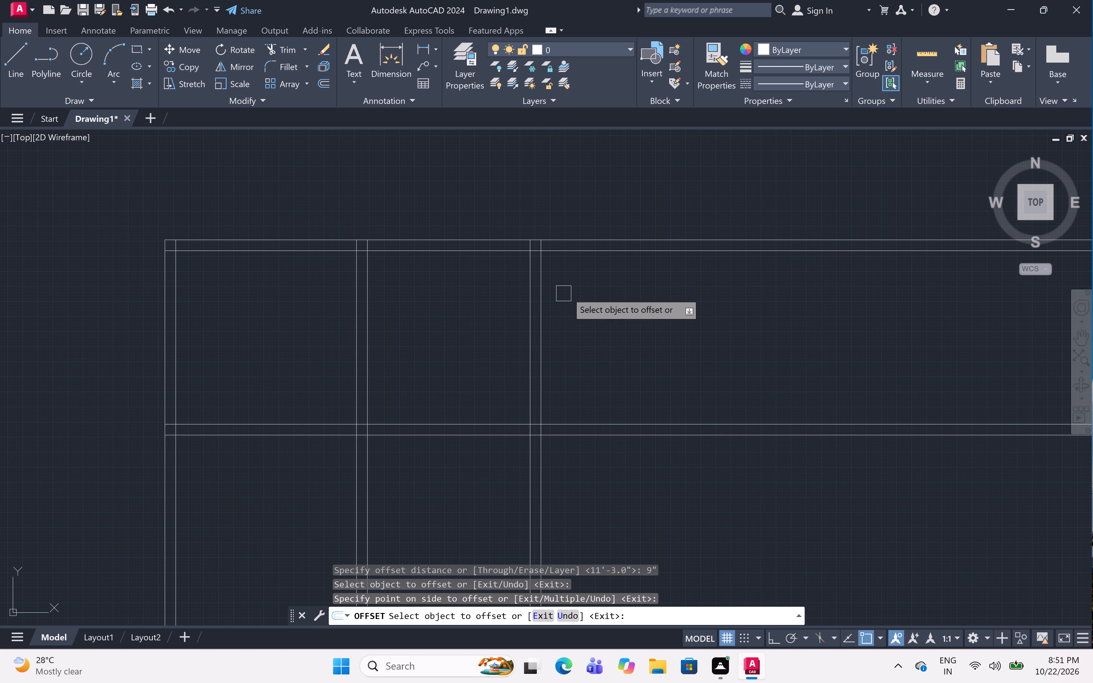
{"action": "key", "text": "Escape"}
Trim the four horizontal wall lines where they extend beyond the outer line of the right wall.
{"action": "key", "text": "t"}
{"action": "type", "text": "r"}
{"action": "key", "text": "space"}
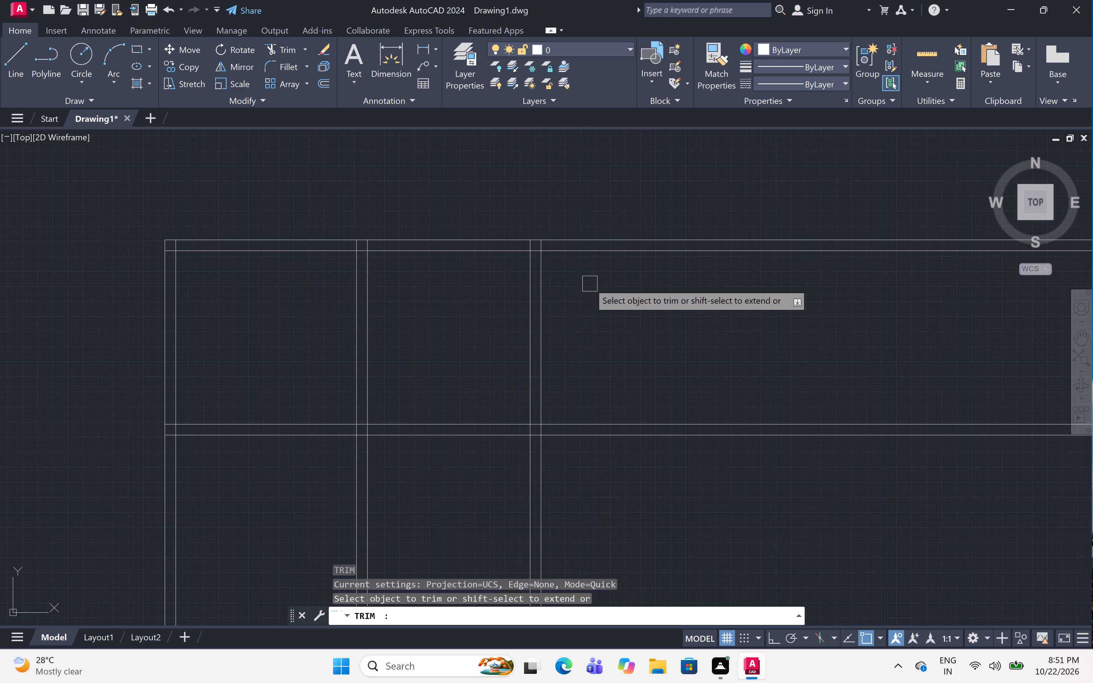
{"action": "left_click", "coordinate": [602, 205]}
{"action": "left_click", "coordinate": [688, 474]}
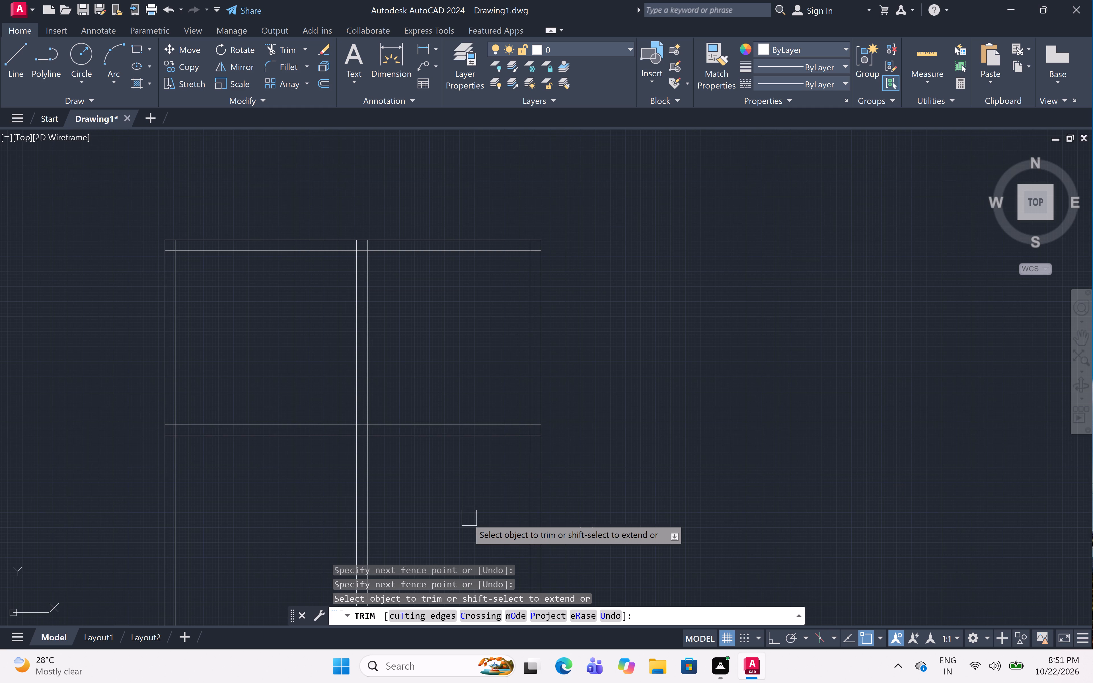
{"action": "middle_click_drag", "start_coordinate": [467, 506], "coordinate": [576, 439]}
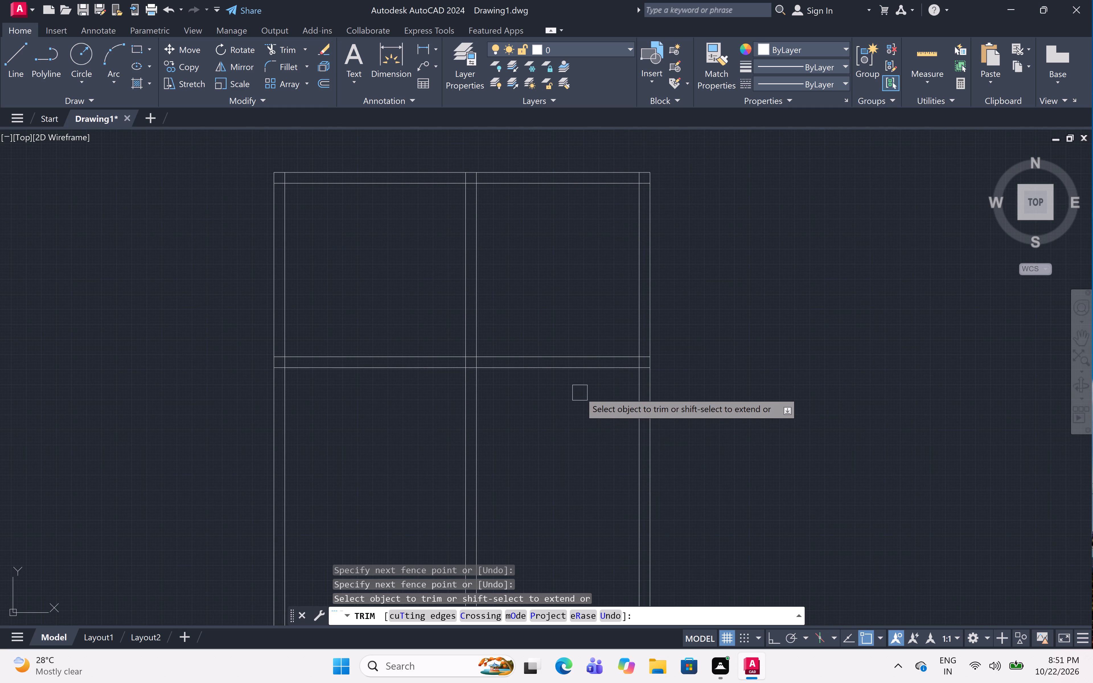
{"action": "scroll", "coordinate": [578, 378], "scroll_direction": "up", "scroll_amount": 1}
{"action": "middle_click_drag", "start_coordinate": [583, 385], "coordinate": [580, 382]}
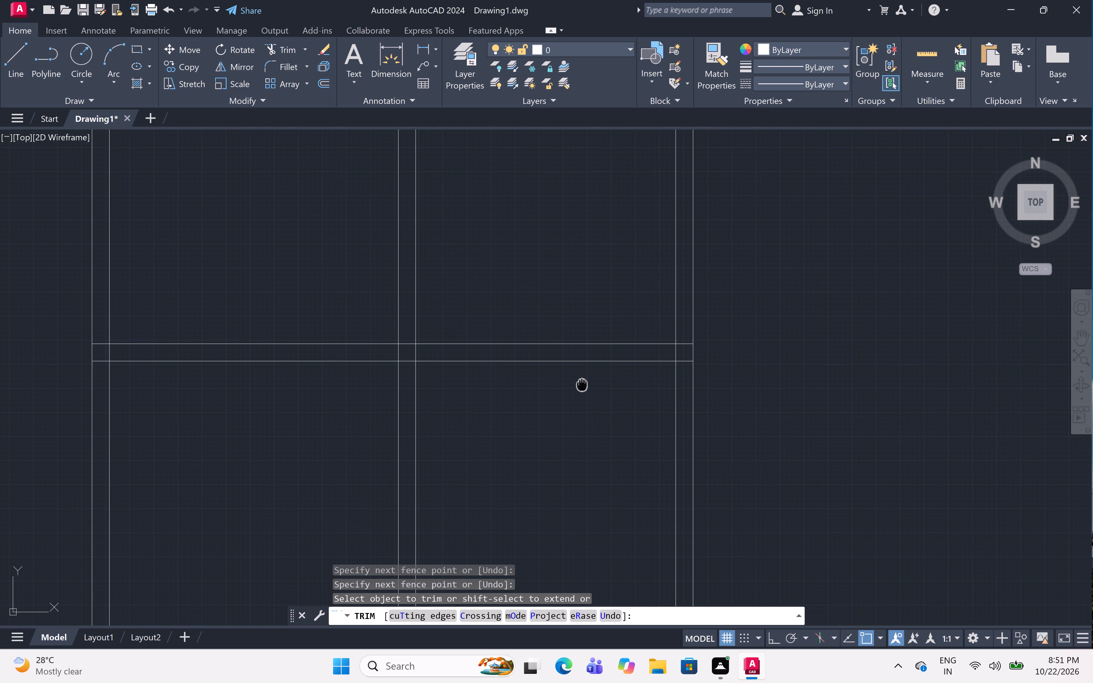
{"action": "middle_click_drag", "start_coordinate": [580, 382], "coordinate": [548, 354]}
{"action": "key", "text": "Escape"}
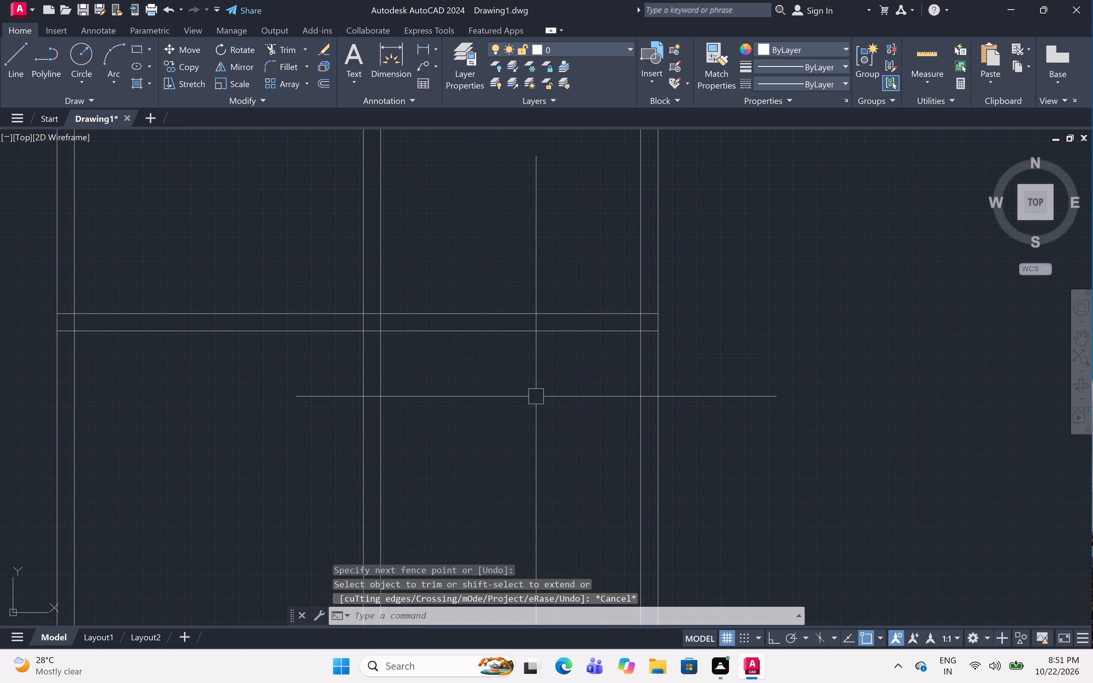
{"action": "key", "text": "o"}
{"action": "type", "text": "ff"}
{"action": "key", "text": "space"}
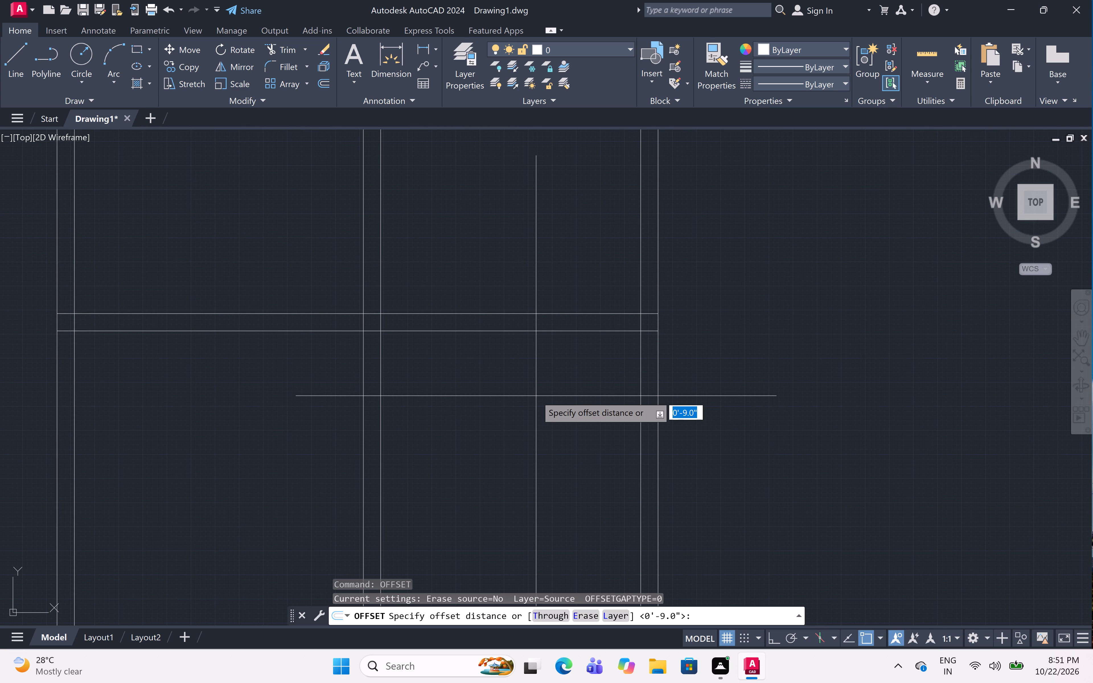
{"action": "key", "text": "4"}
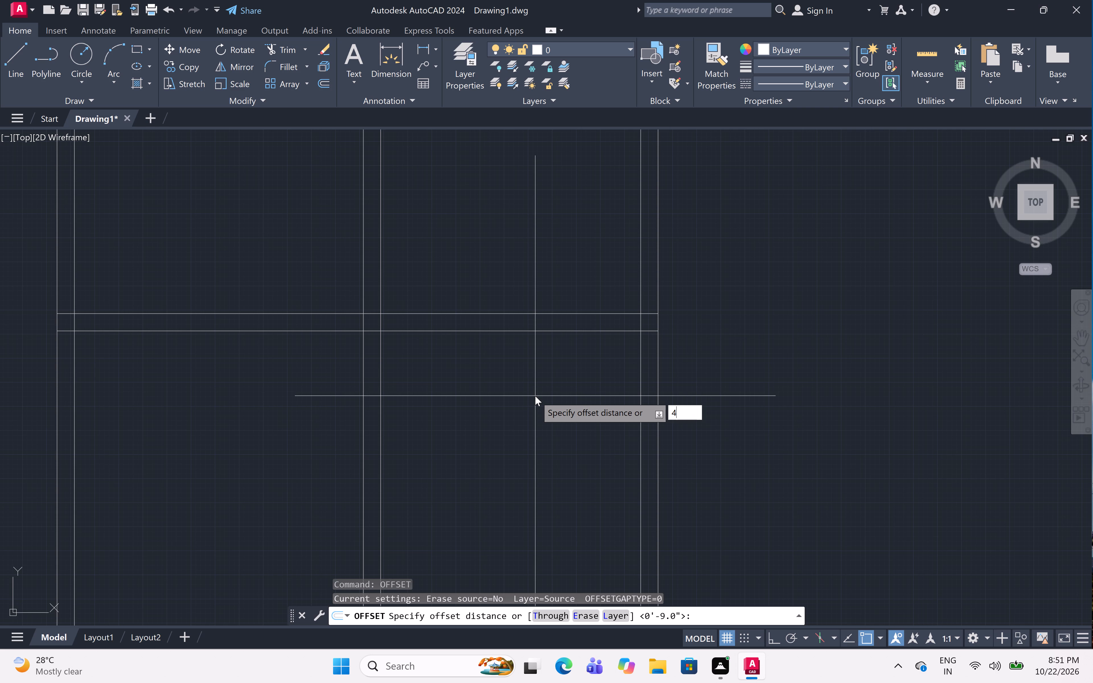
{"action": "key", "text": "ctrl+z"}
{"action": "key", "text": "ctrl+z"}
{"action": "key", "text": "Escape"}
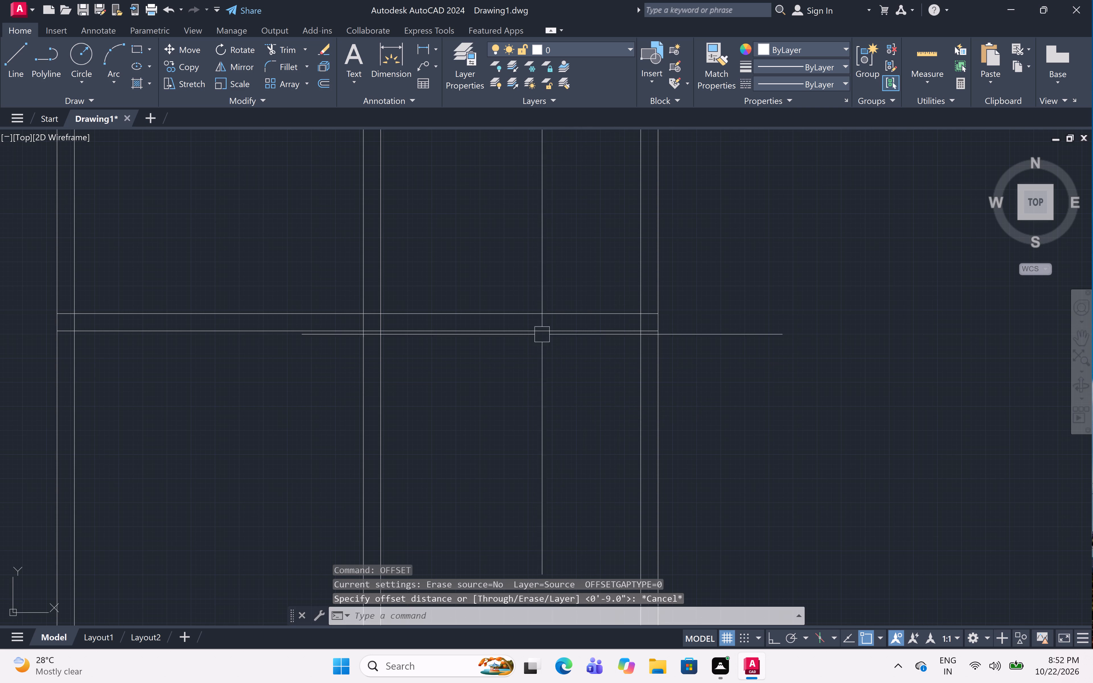
Shorten the lower horizontal room line so its right end stops at the right-hand line of the middle vertical wall, with Ortho on.
{"action": "left_click", "coordinate": [540, 329]}
{"action": "scroll", "coordinate": [542, 366], "scroll_direction": "down", "scroll_amount": 1}
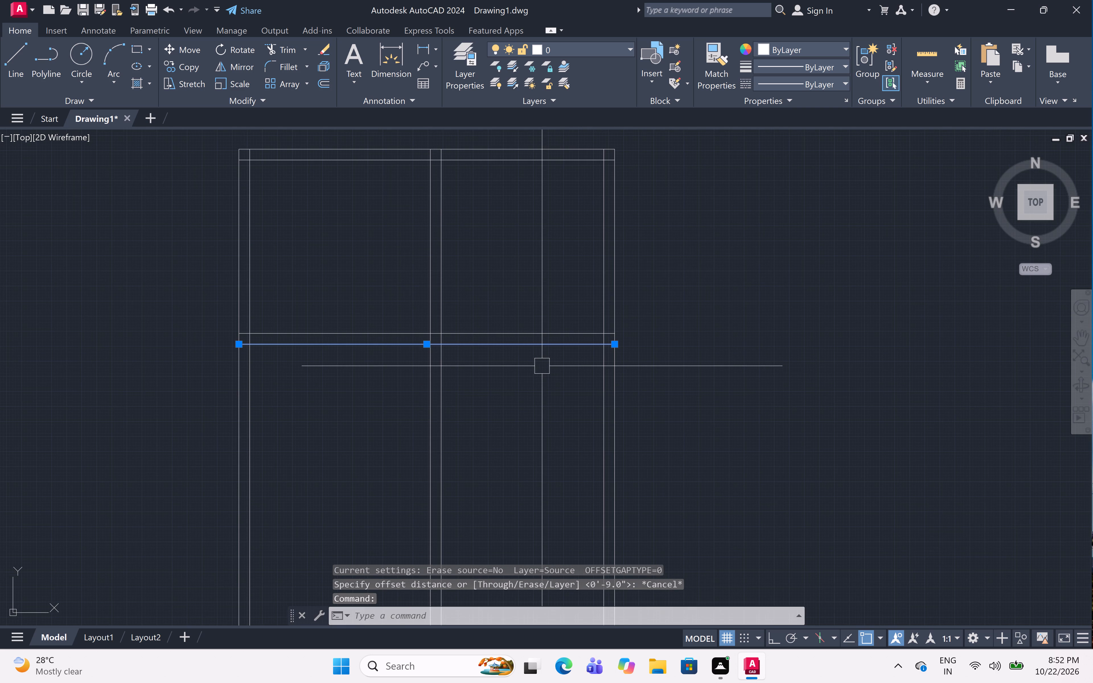
{"action": "scroll", "coordinate": [544, 359], "scroll_direction": "up", "scroll_amount": 3}
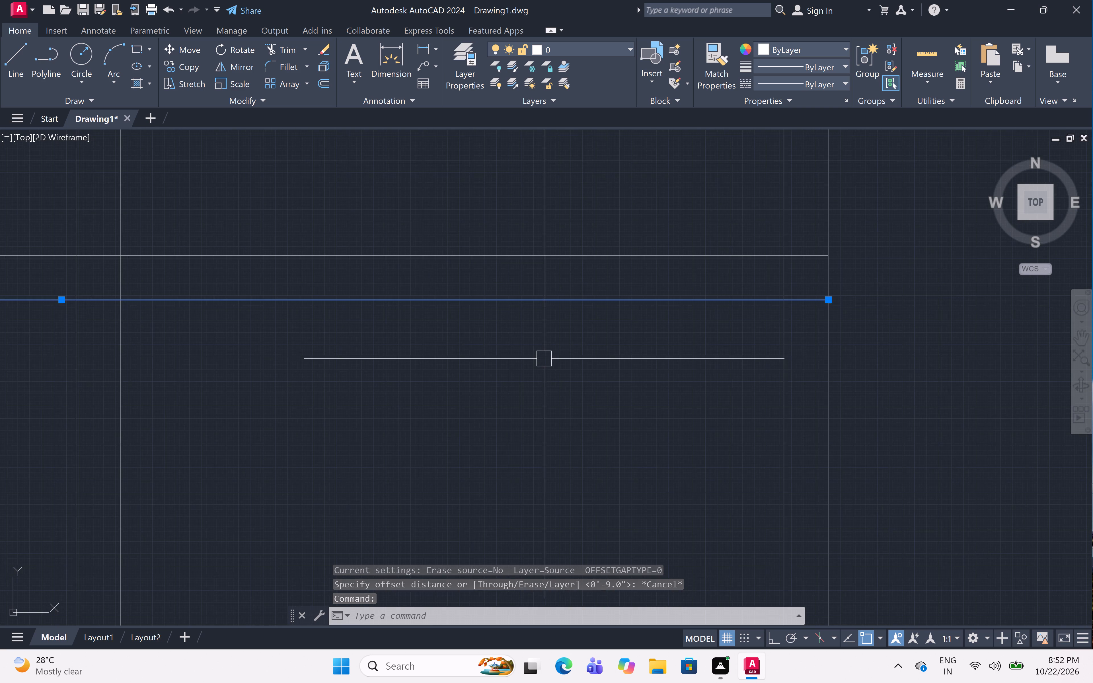
{"action": "scroll", "coordinate": [544, 359], "scroll_direction": "down", "scroll_amount": 1}
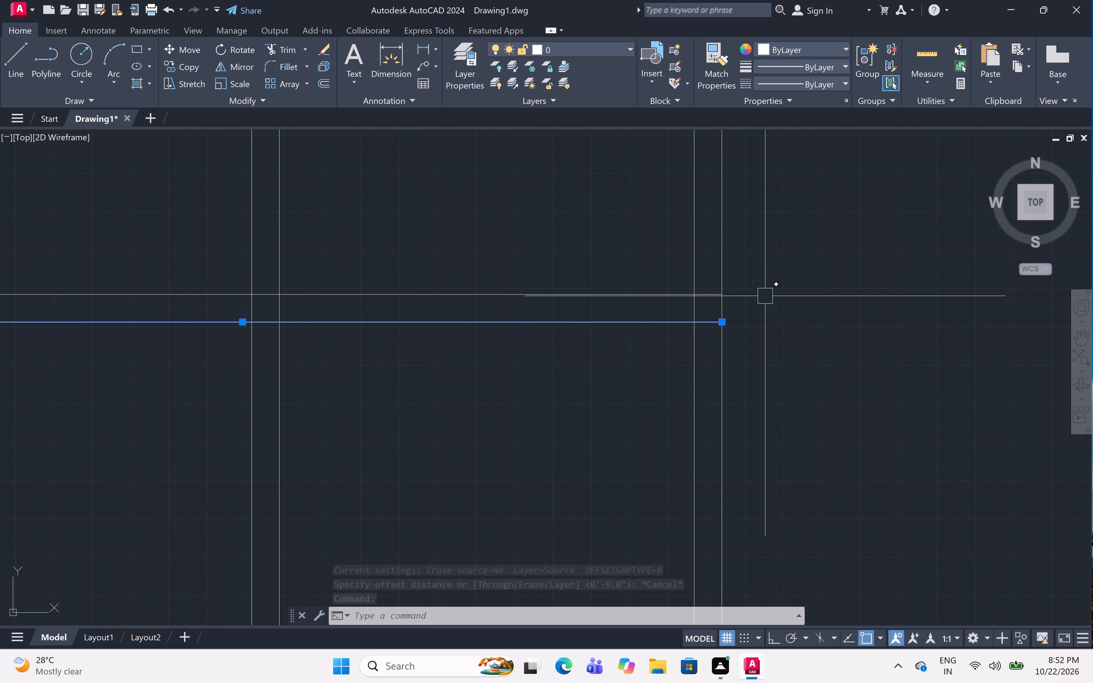
{"action": "left_click", "coordinate": [723, 324]}
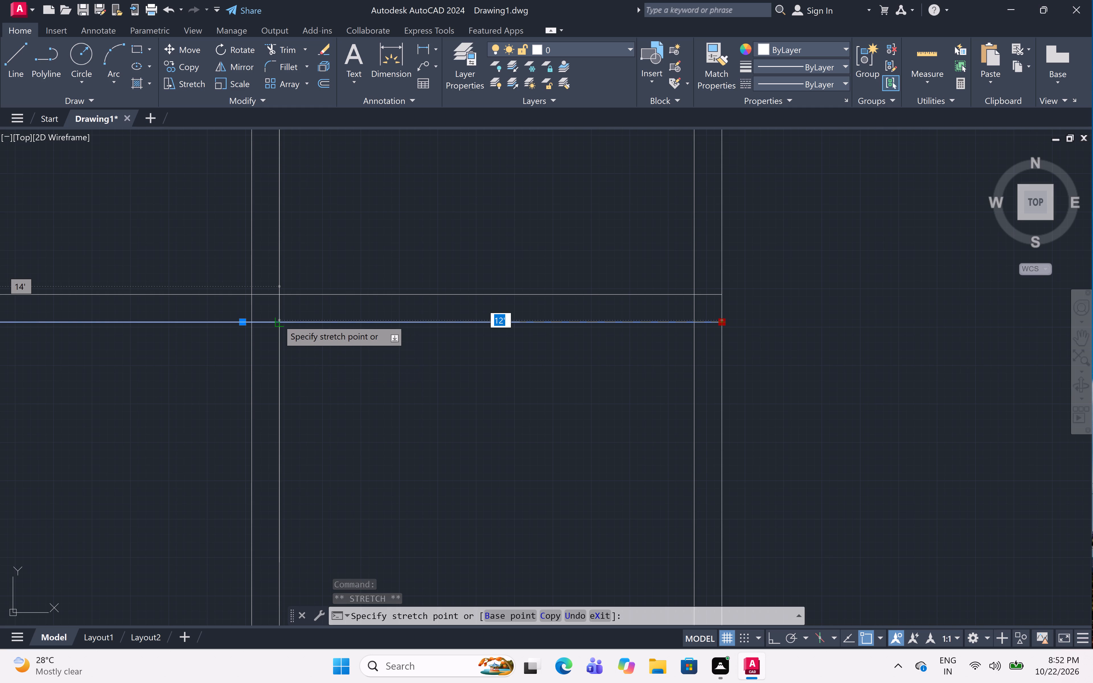
{"action": "key", "text": "F8"}
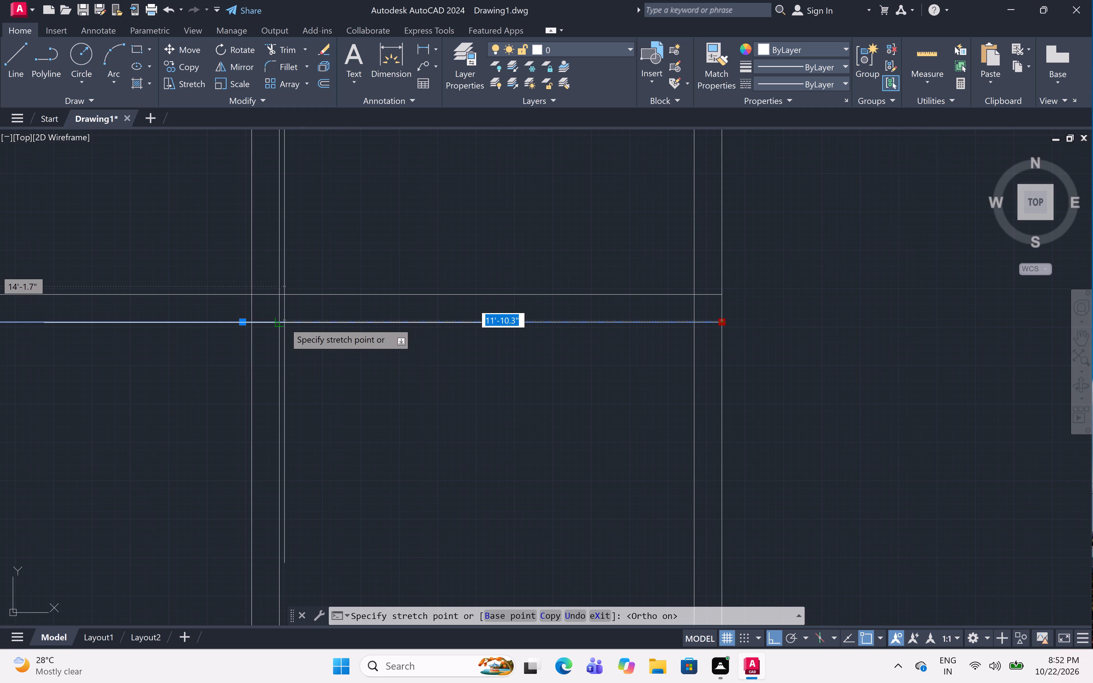
{"action": "left_click", "coordinate": [280, 319]}
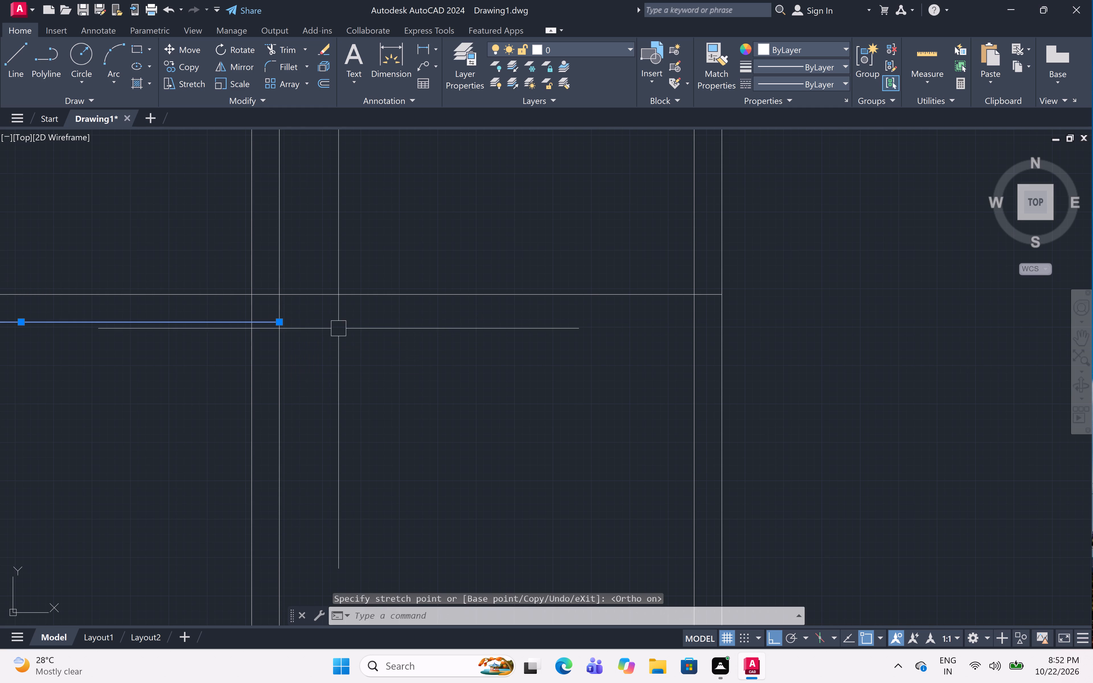
{"action": "key", "text": "Escape"}
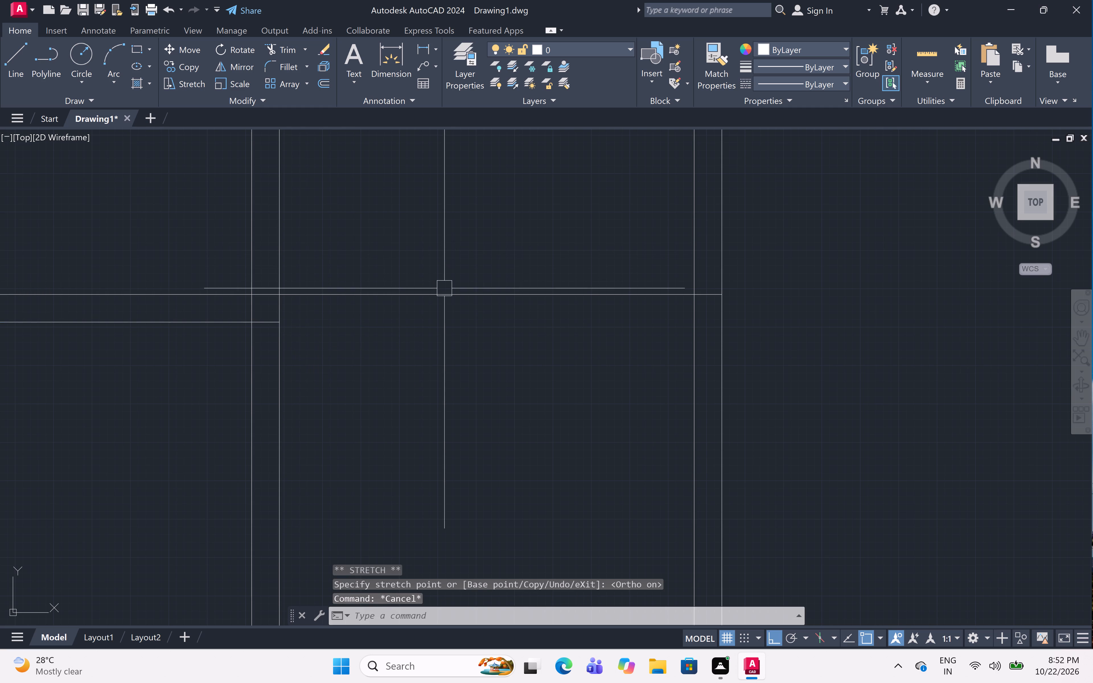
Offset the upper line of the horizontal room wall 4.5" downward to start a thinner partition for the right room.
{"action": "left_click", "coordinate": [443, 288]}
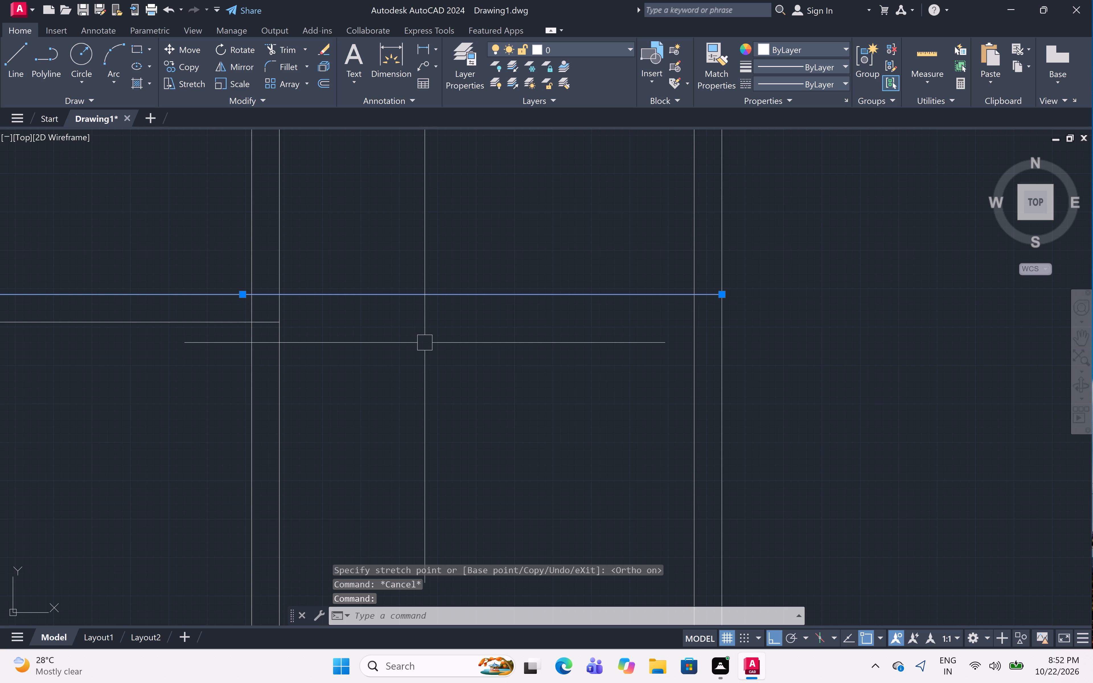
{"action": "type", "text": "off 4.5\""}
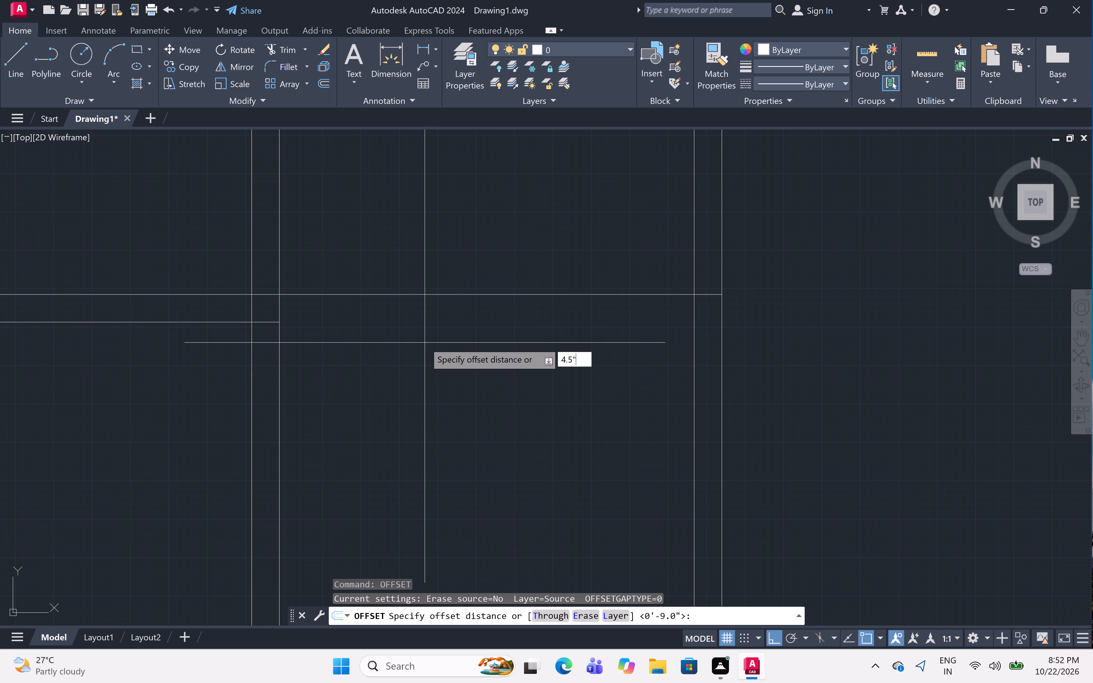
{"action": "key", "text": "space"}
{"action": "left_click", "coordinate": [447, 366]}
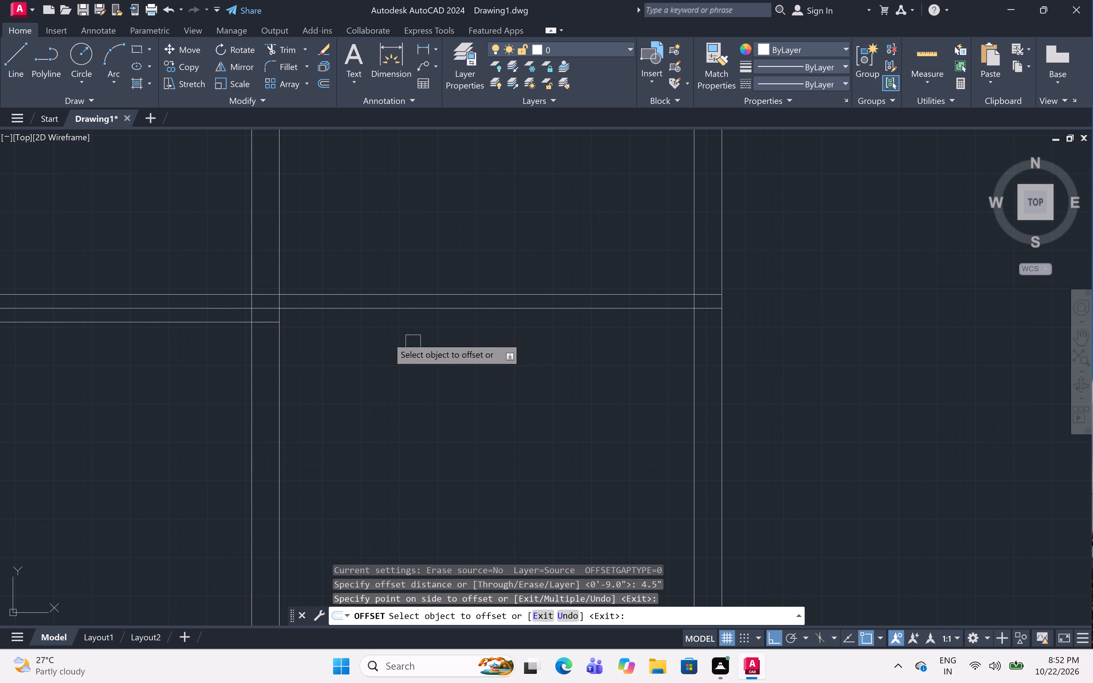
{"action": "scroll", "coordinate": [269, 310], "scroll_direction": "up", "scroll_amount": 1}
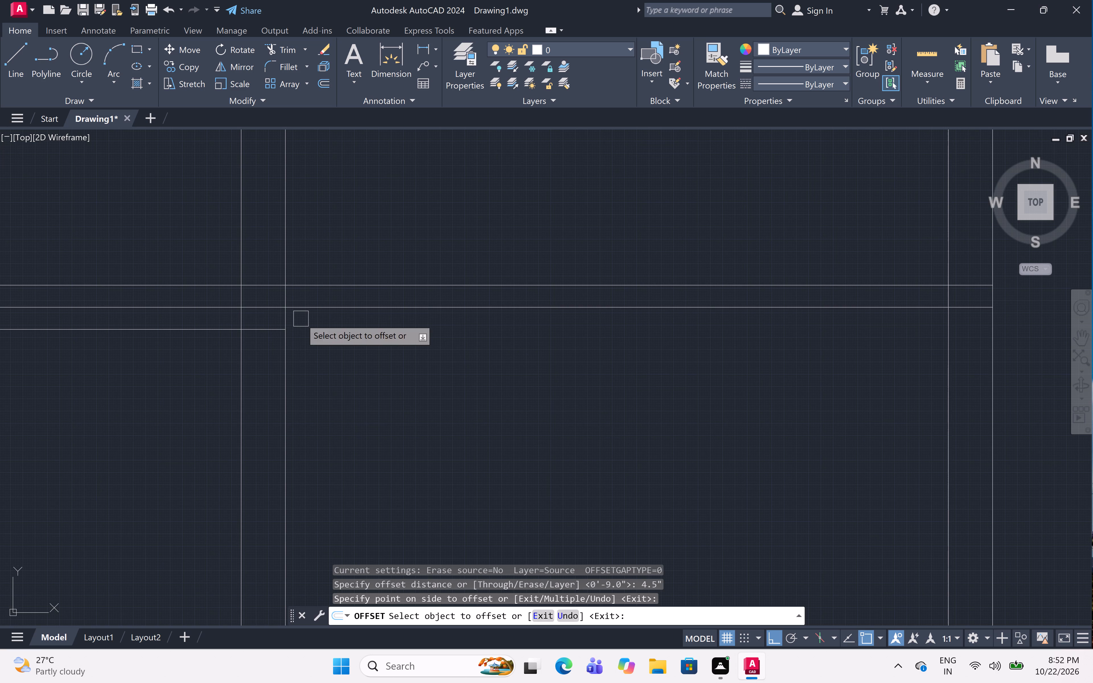
{"action": "key", "text": "Escape"}
Trim the new 4.5" offset line across and to the left of the middle vertical wall.
{"action": "key", "text": "t"}
{"action": "type", "text": "r"}
{"action": "key", "text": "space"}
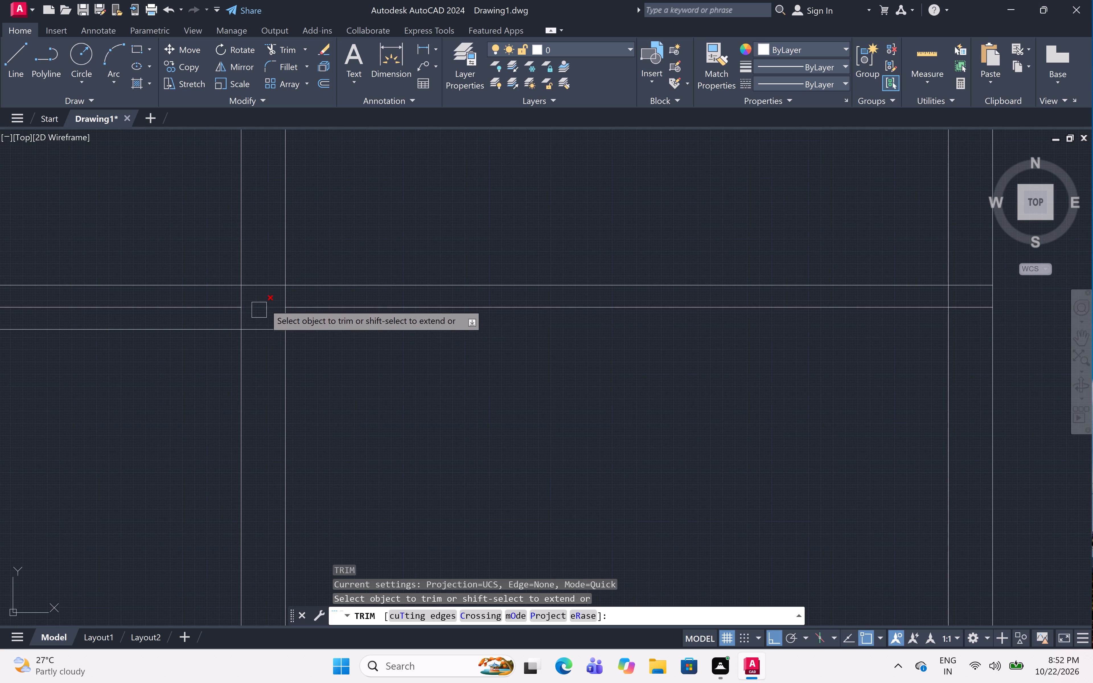
{"action": "left_click", "coordinate": [265, 302]}
{"action": "left_click", "coordinate": [228, 309]}
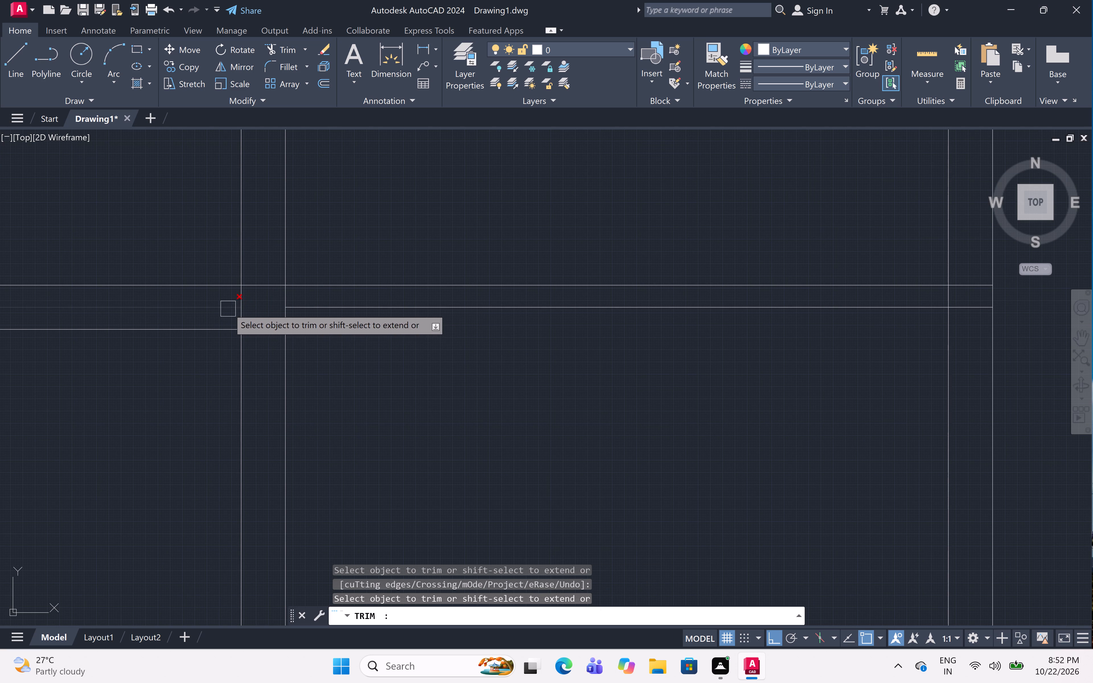
{"action": "key", "text": "Escape"}
Offset the lower line of the right room's 4.5" partition 4' downward.
{"action": "scroll", "coordinate": [371, 365], "scroll_direction": "up", "scroll_amount": 1}
{"action": "scroll", "coordinate": [371, 365], "scroll_direction": "down", "scroll_amount": 2}
{"action": "middle_click_drag", "start_coordinate": [373, 359], "coordinate": [348, 358]}
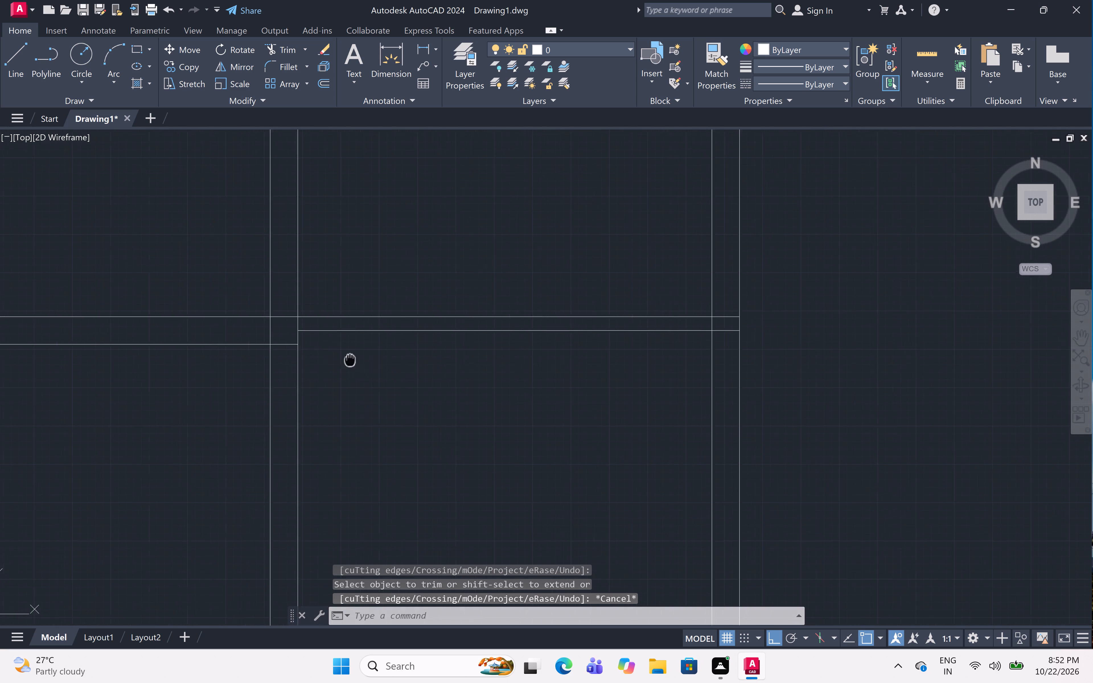
{"action": "middle_click_drag", "start_coordinate": [348, 358], "coordinate": [336, 353]}
{"action": "type", "text": "off"}
{"action": "key", "text": "space"}
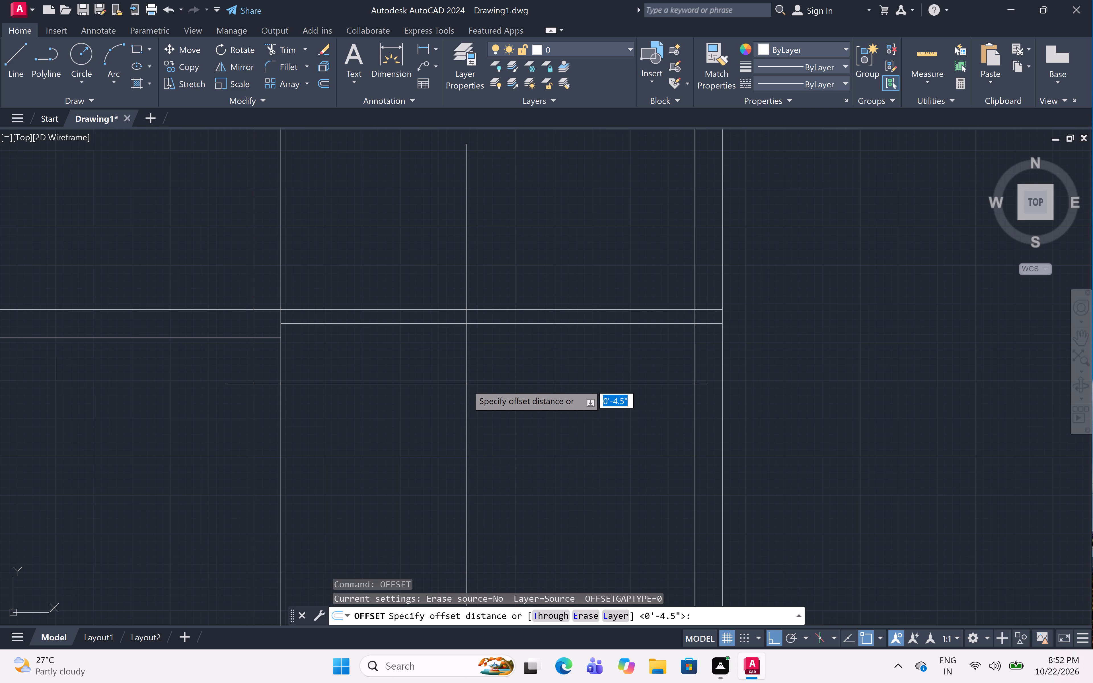
{"action": "type", "text": "4'"}
{"action": "key", "text": "space"}
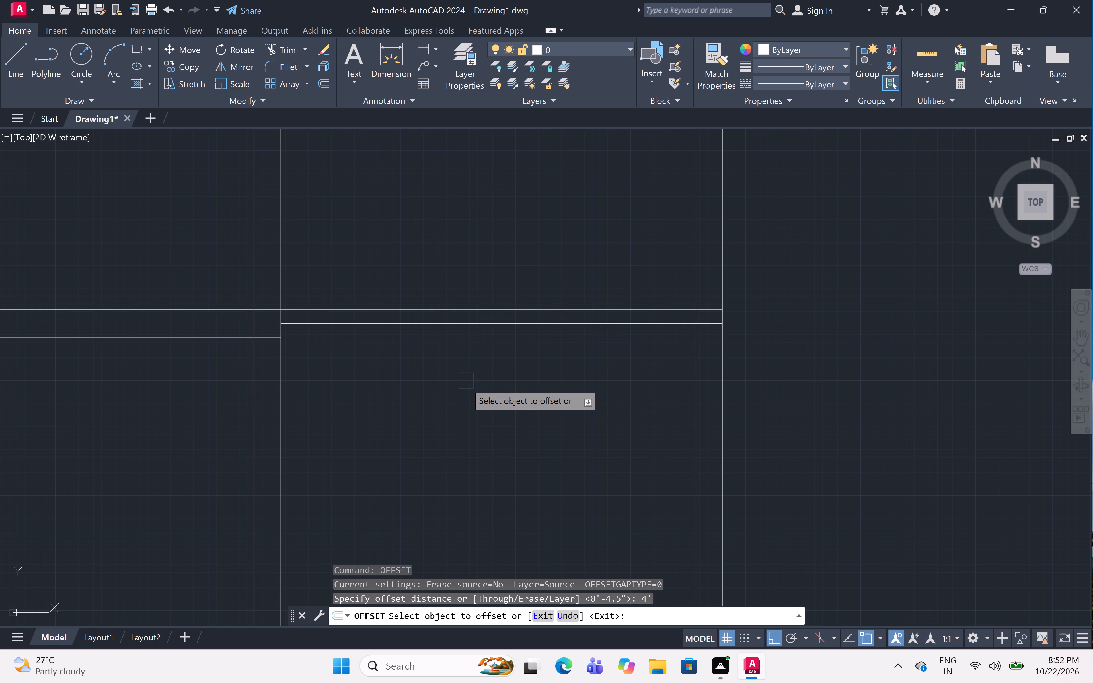
{"action": "left_click", "coordinate": [611, 327]}
{"action": "left_click", "coordinate": [616, 384]}
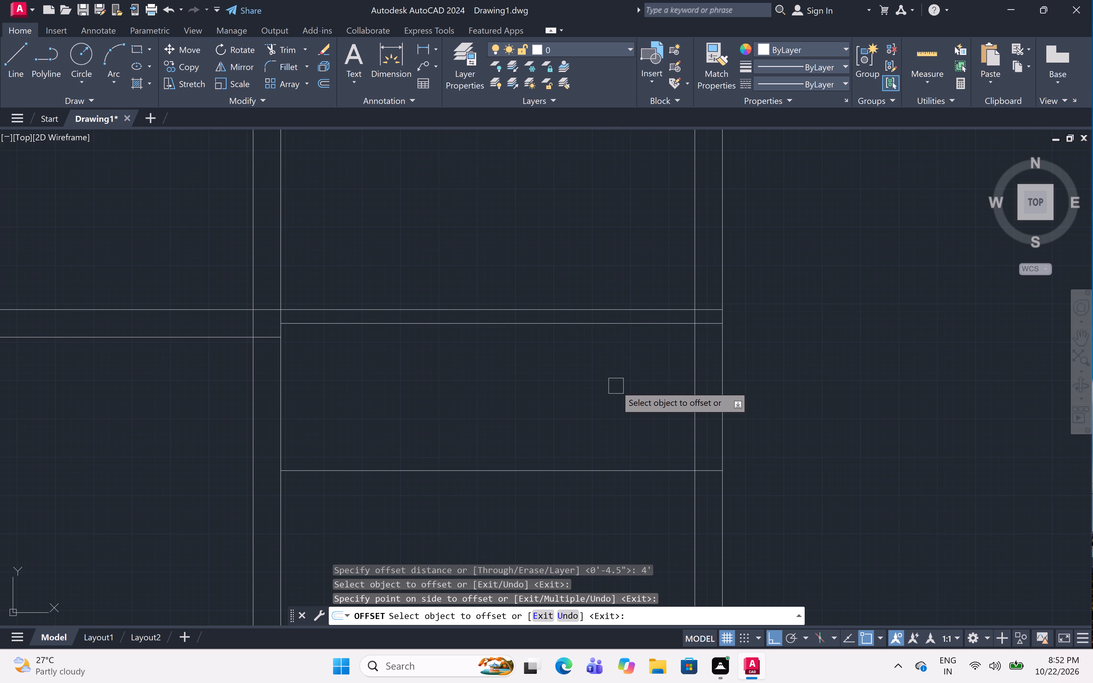
{"action": "key", "text": "space"}
Offset the new horizontal line 4.5" downward to form the second horizontal partition.
{"action": "key", "text": "space"}
{"action": "type", "text": "4."}
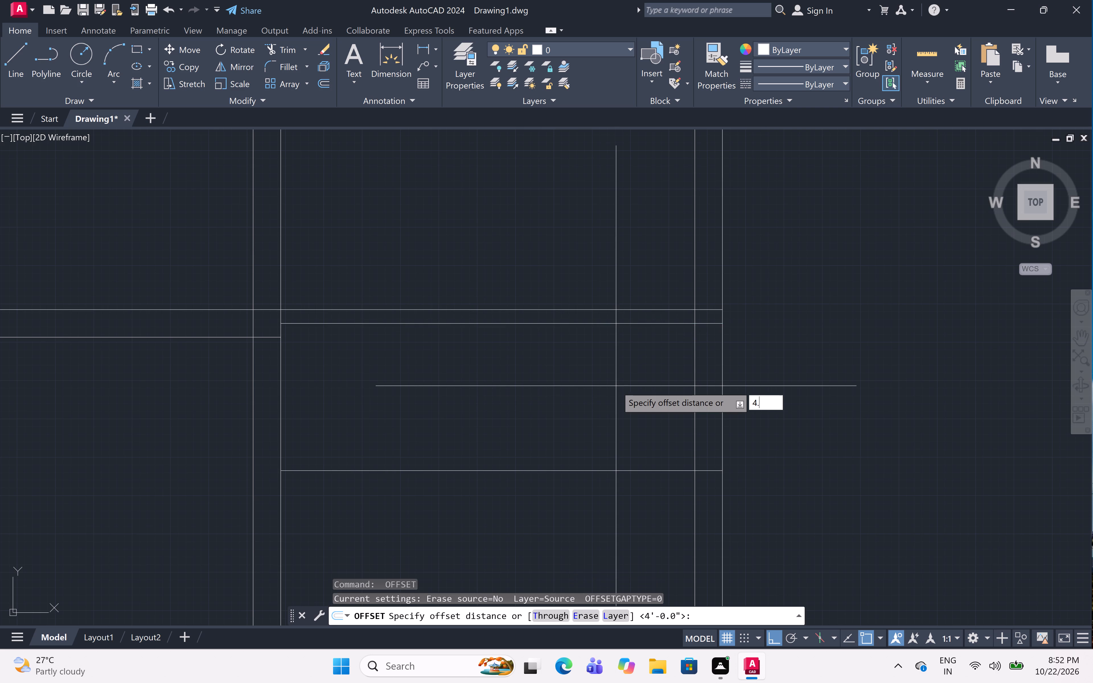
{"action": "key", "text": "5"}
{"action": "key", "text": "shift+quotedbl"}
{"action": "key", "text": "space"}
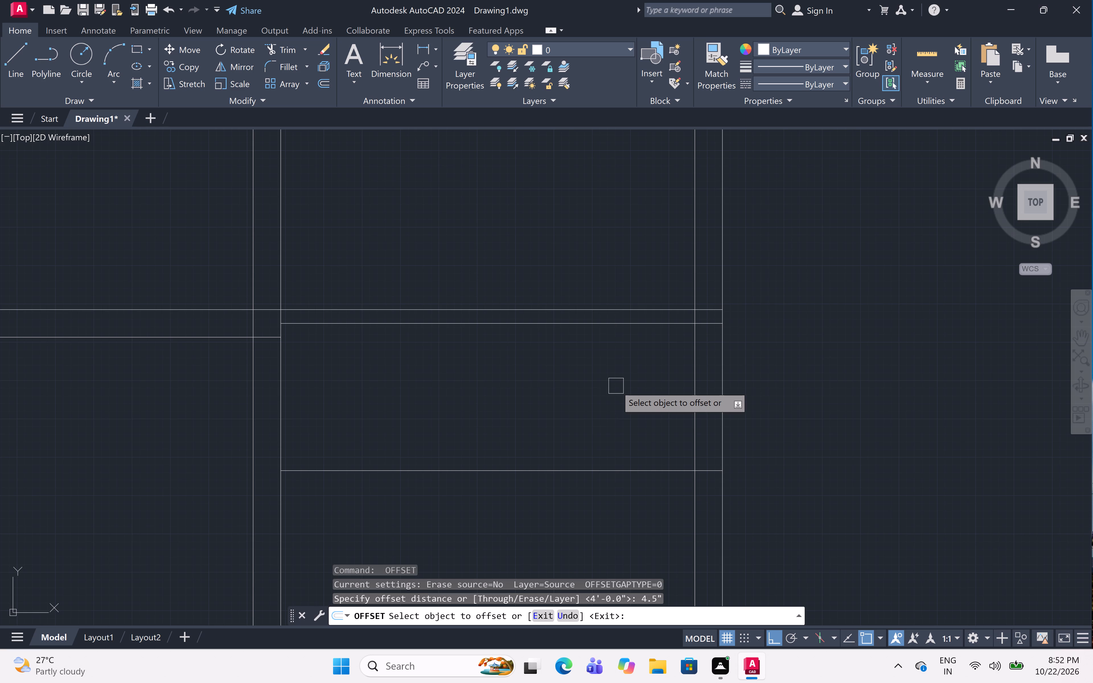
{"action": "left_click", "coordinate": [597, 468]}
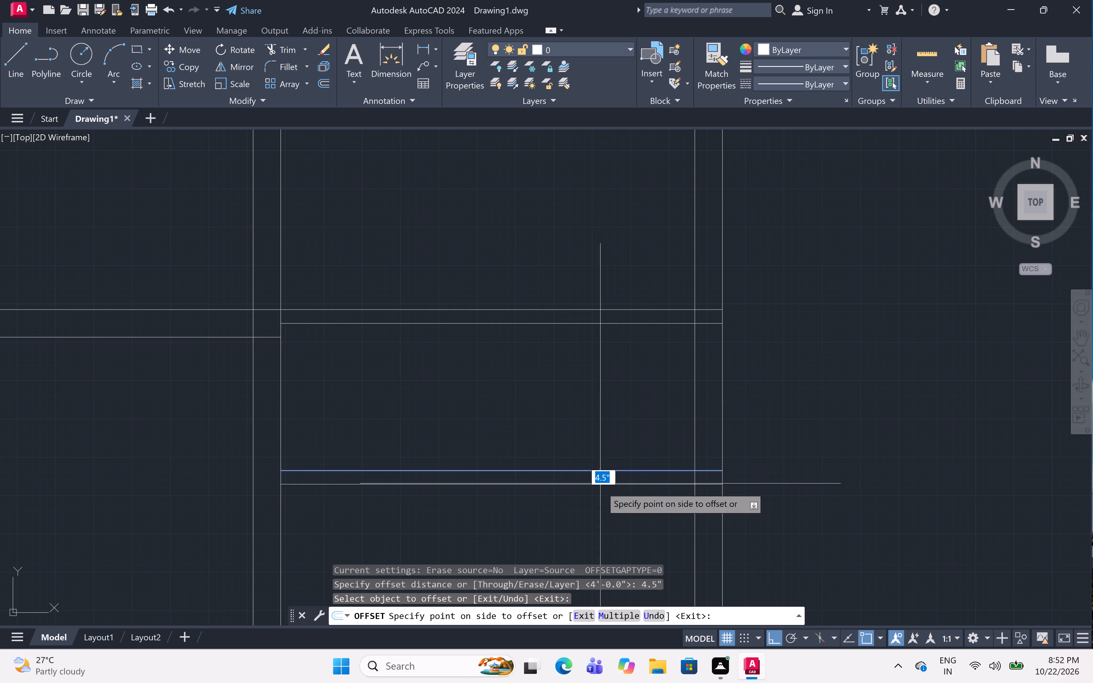
{"action": "left_click", "coordinate": [608, 512]}
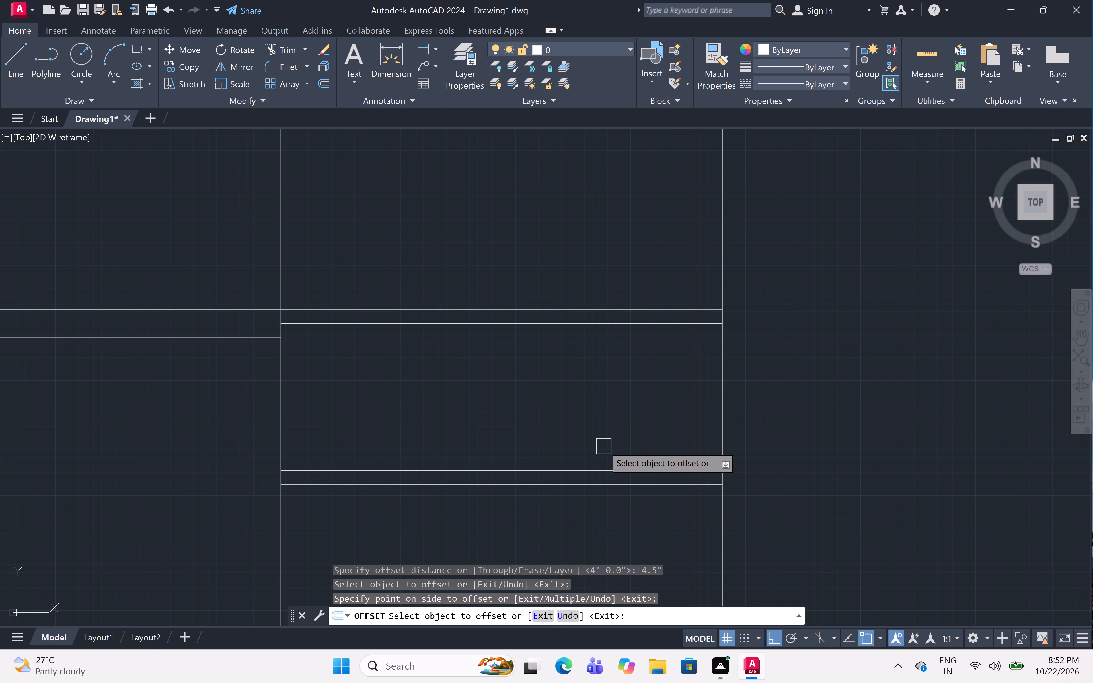
{"action": "key", "text": "space"}
Offset the inner line of the right outer wall 7' to the left to mark the small room's width.
{"action": "key", "text": "space"}
{"action": "type", "text": "7'"}
{"action": "key", "text": "space"}
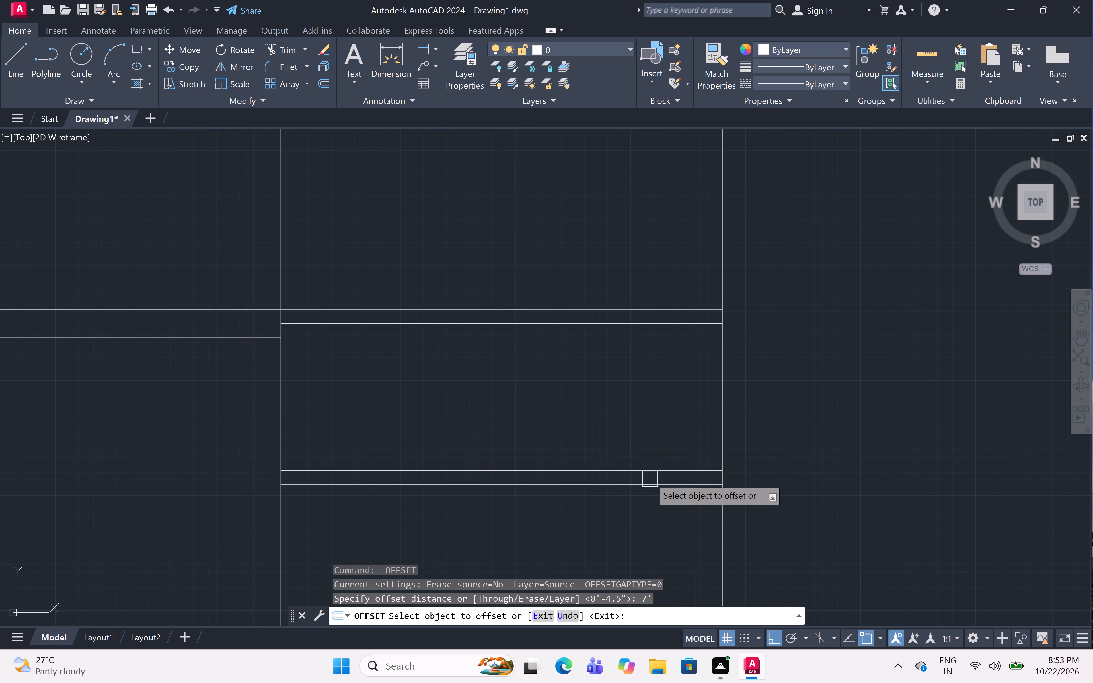
{"action": "left_click", "coordinate": [695, 418]}
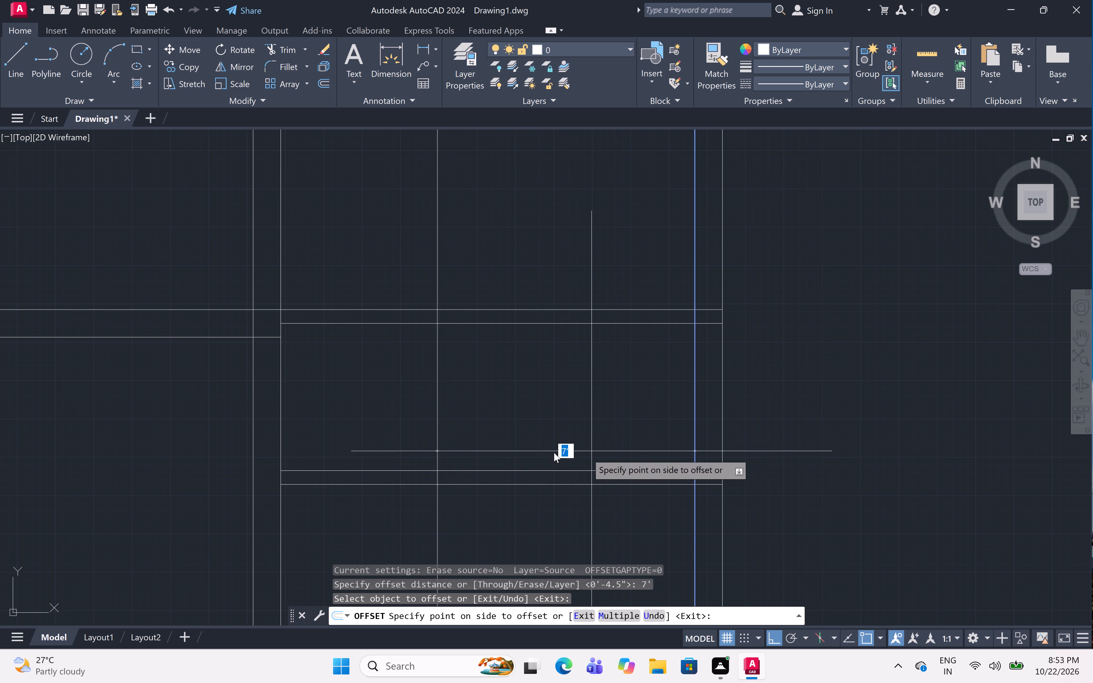
{"action": "left_click", "coordinate": [533, 452]}
{"action": "key", "text": "space"}
Offset the new vertical line 4.5" to the left to form the vertical partition.
{"action": "key", "text": "space"}
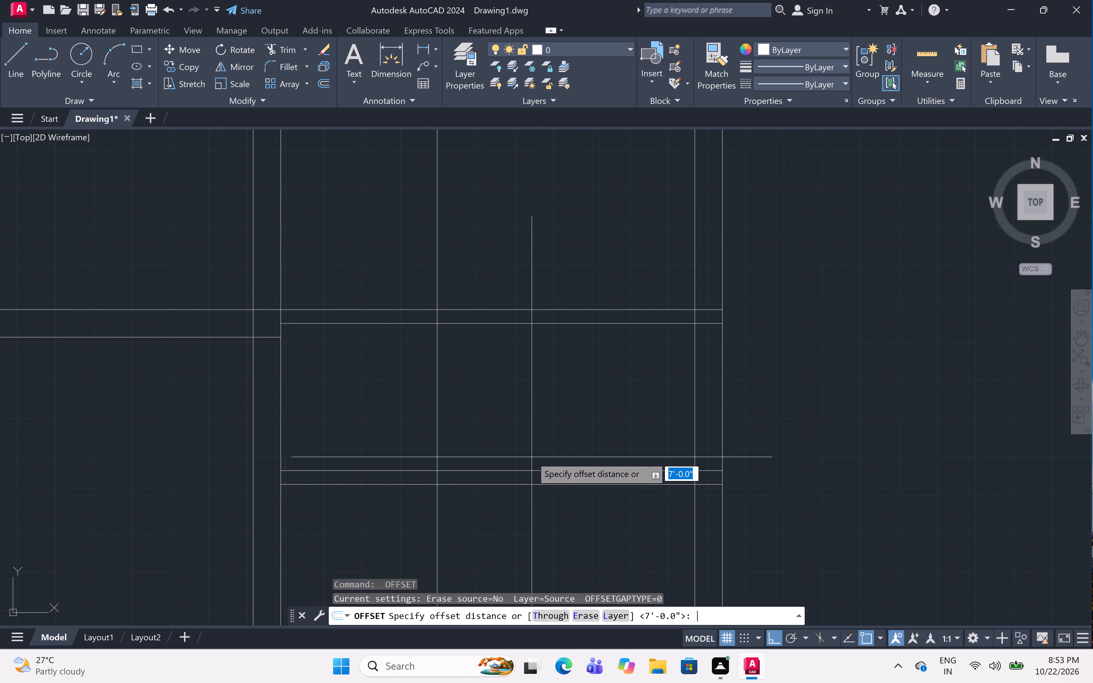
{"action": "type", "text": "4.5"}
{"action": "key", "text": "shift+quotedbl"}
{"action": "key", "text": "space"}
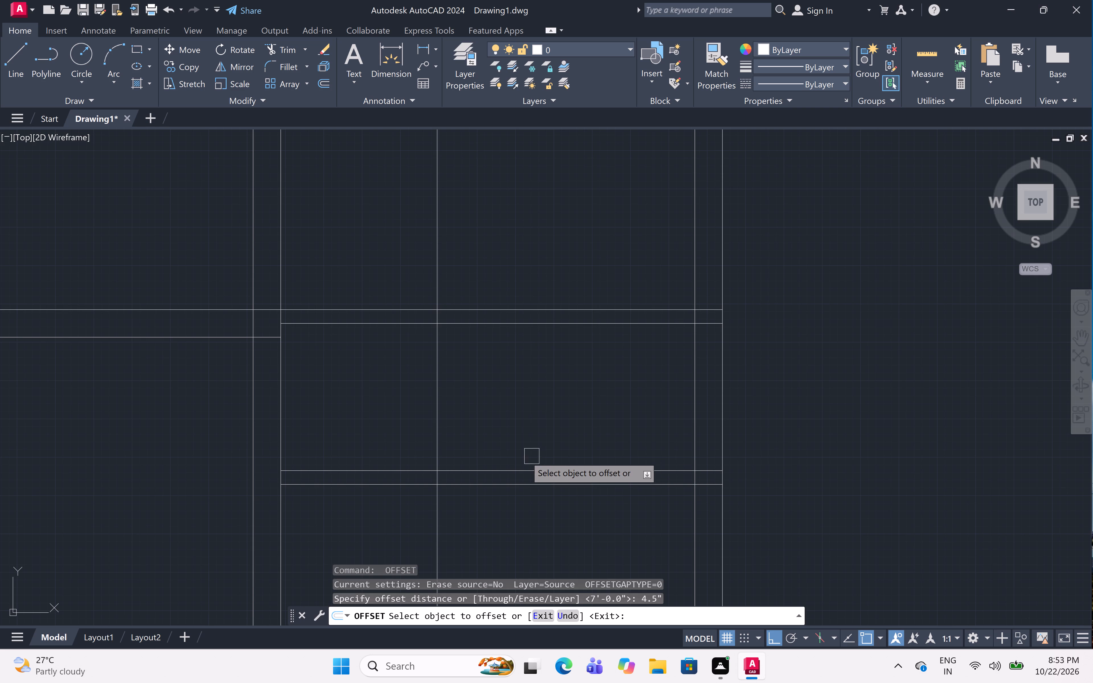
{"action": "left_click", "coordinate": [435, 440]}
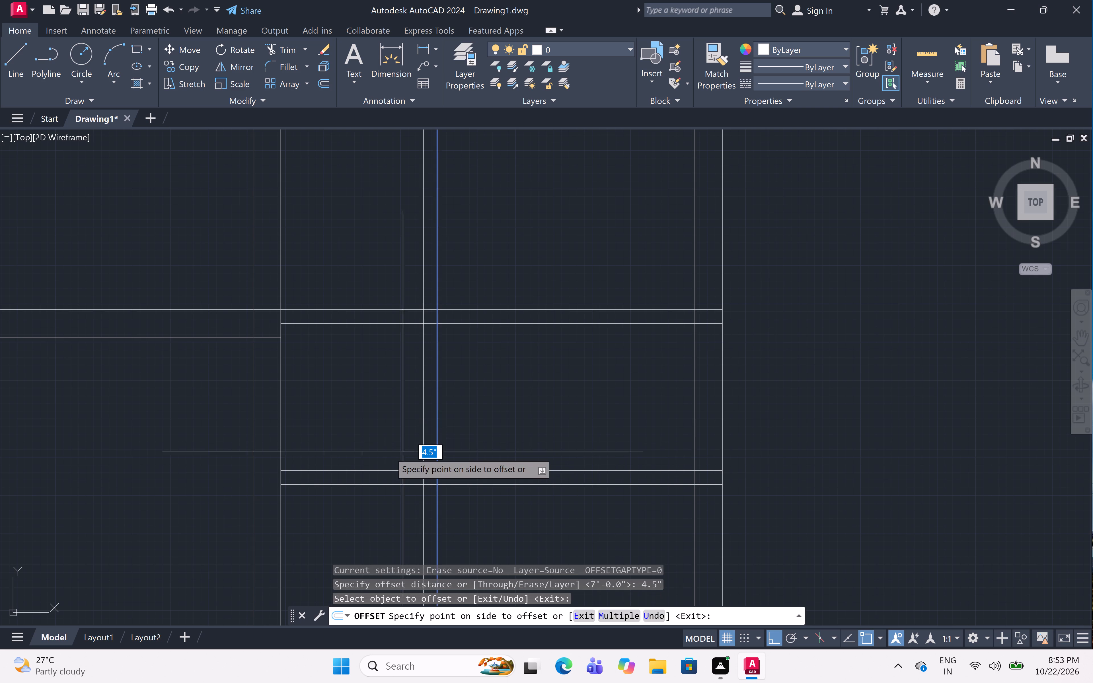
{"action": "left_click", "coordinate": [389, 452]}
{"action": "key", "text": "Escape"}
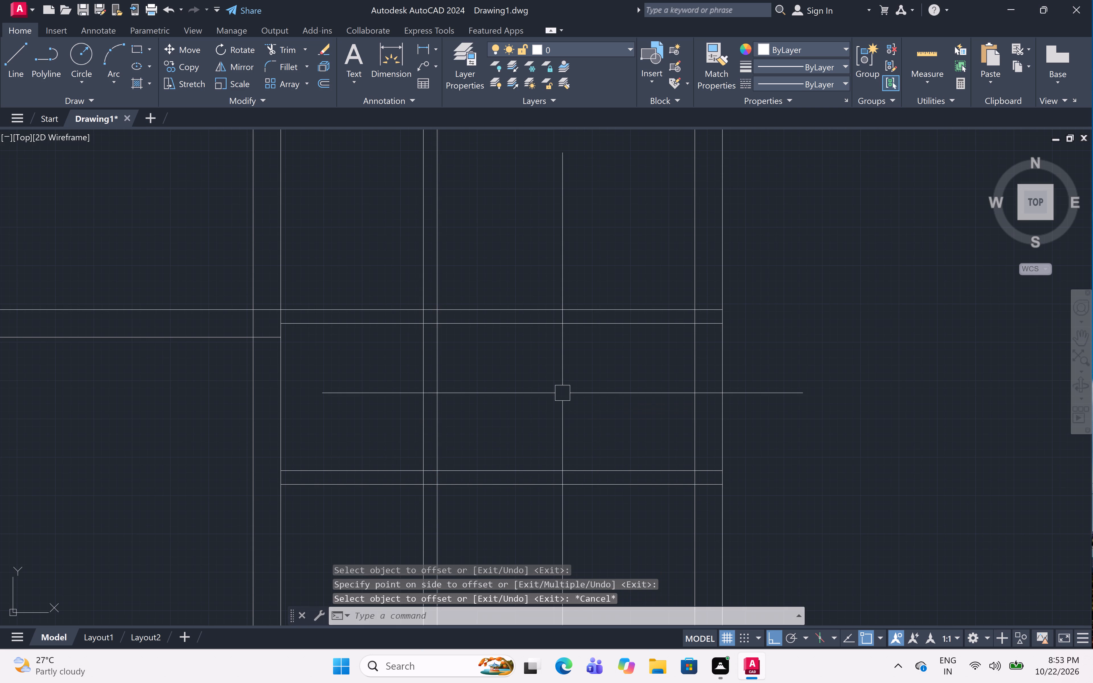
Trim the vertical partition lines above the small room and its upper horizontal lines between the middle wall and that partition.
{"action": "type", "text": "tr"}
{"action": "key", "text": "space"}
{"action": "left_click", "coordinate": [479, 272]}
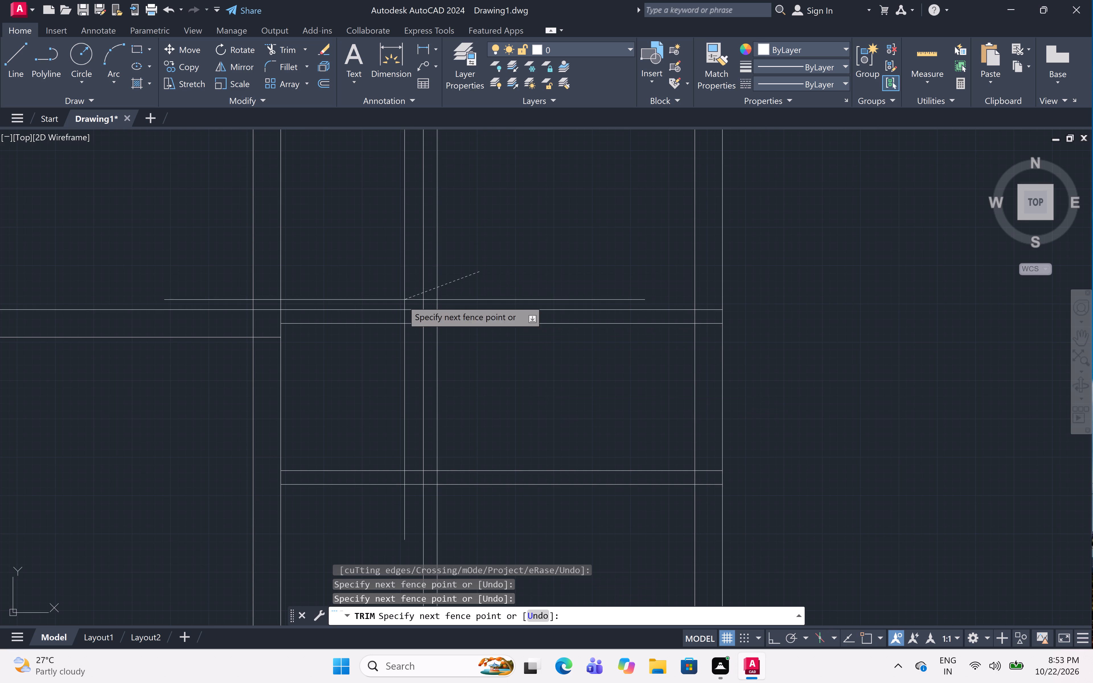
{"action": "left_click", "coordinate": [395, 300]}
{"action": "left_click", "coordinate": [393, 293]}
{"action": "left_click", "coordinate": [381, 346]}
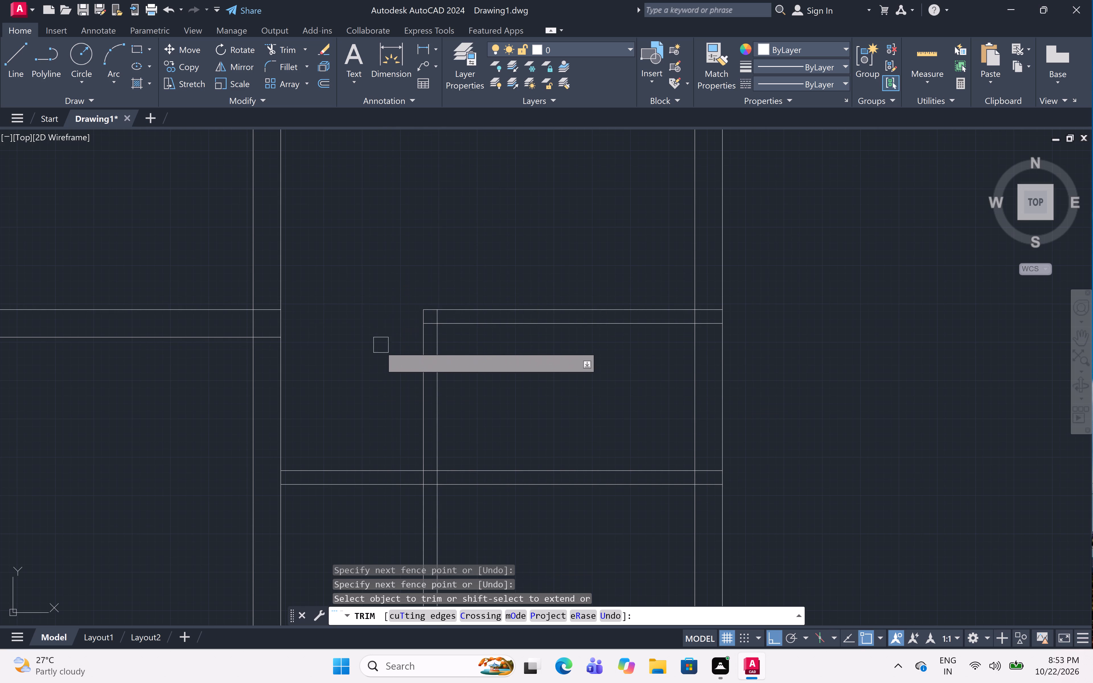
{"action": "key", "text": "Escape"}
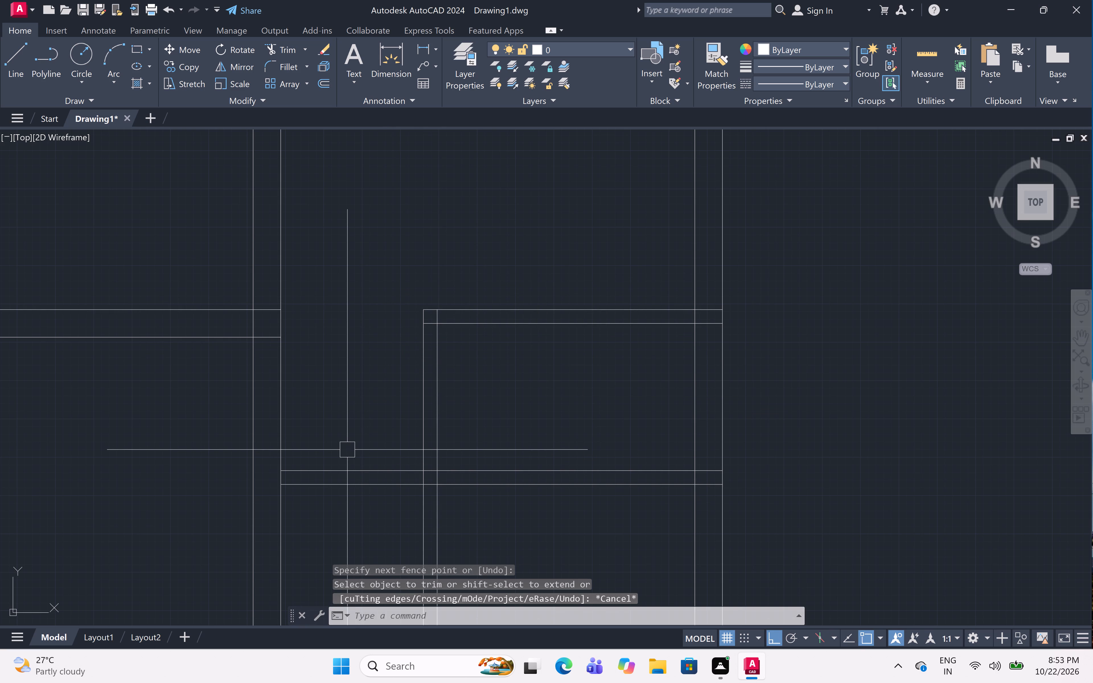
Extend both lines of the lower horizontal partition to the left-hand line of the middle vertical wall.
{"action": "key", "text": "e"}
{"action": "key", "text": "x"}
{"action": "key", "text": "space"}
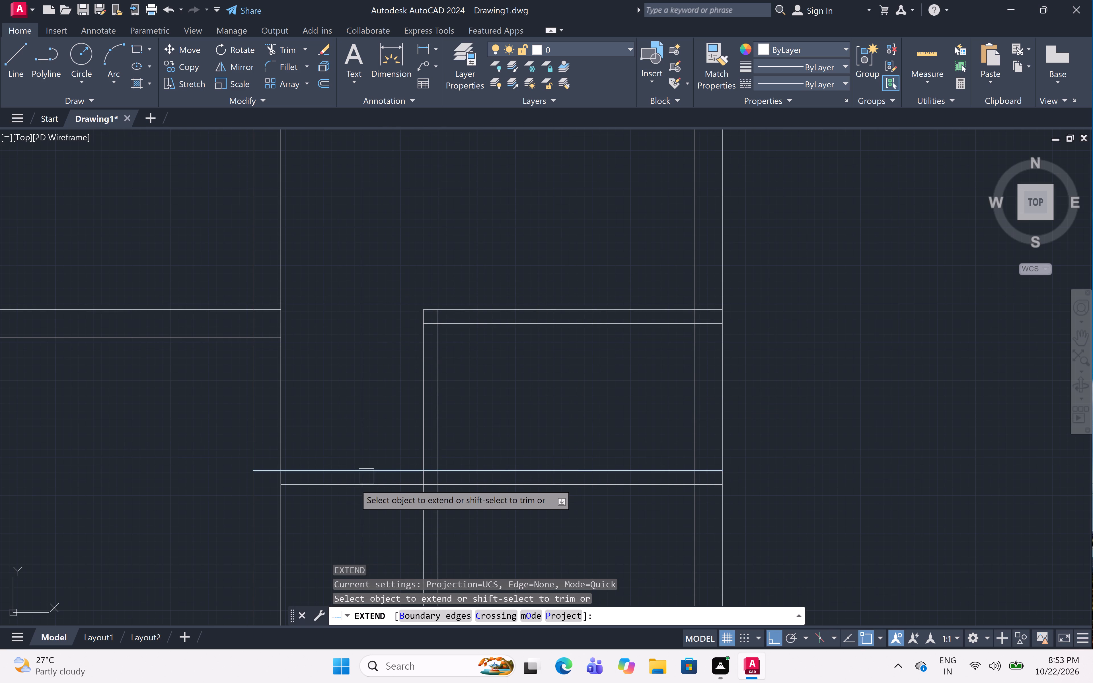
{"action": "left_click", "coordinate": [351, 437]}
{"action": "left_click", "coordinate": [336, 508]}
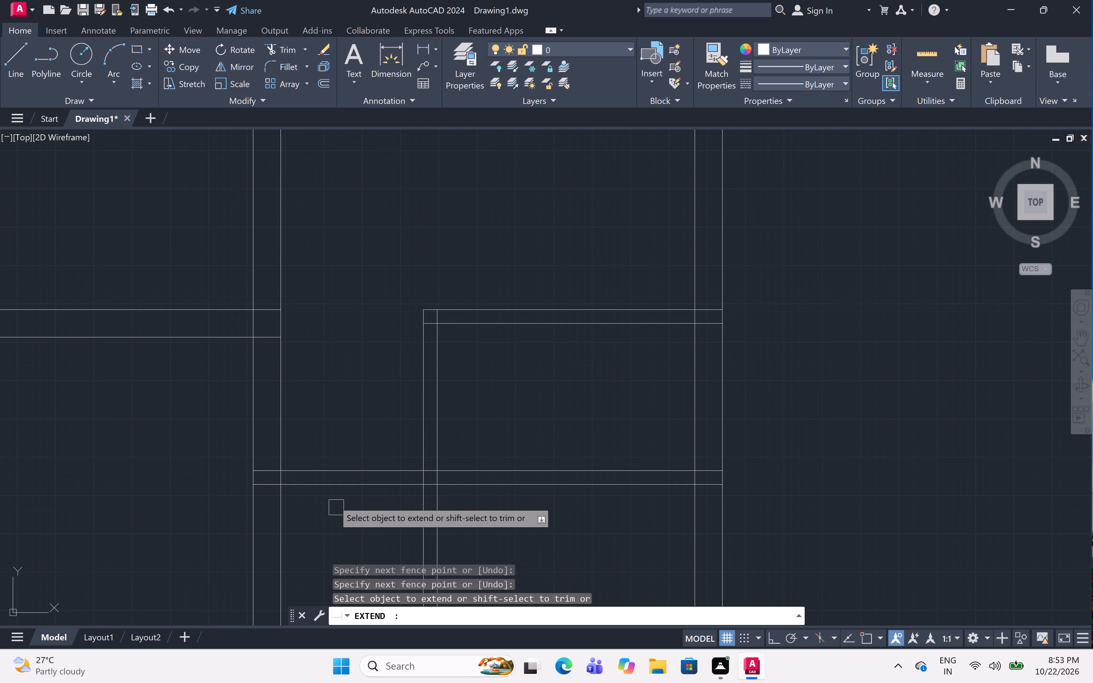
{"action": "key", "text": "Escape"}
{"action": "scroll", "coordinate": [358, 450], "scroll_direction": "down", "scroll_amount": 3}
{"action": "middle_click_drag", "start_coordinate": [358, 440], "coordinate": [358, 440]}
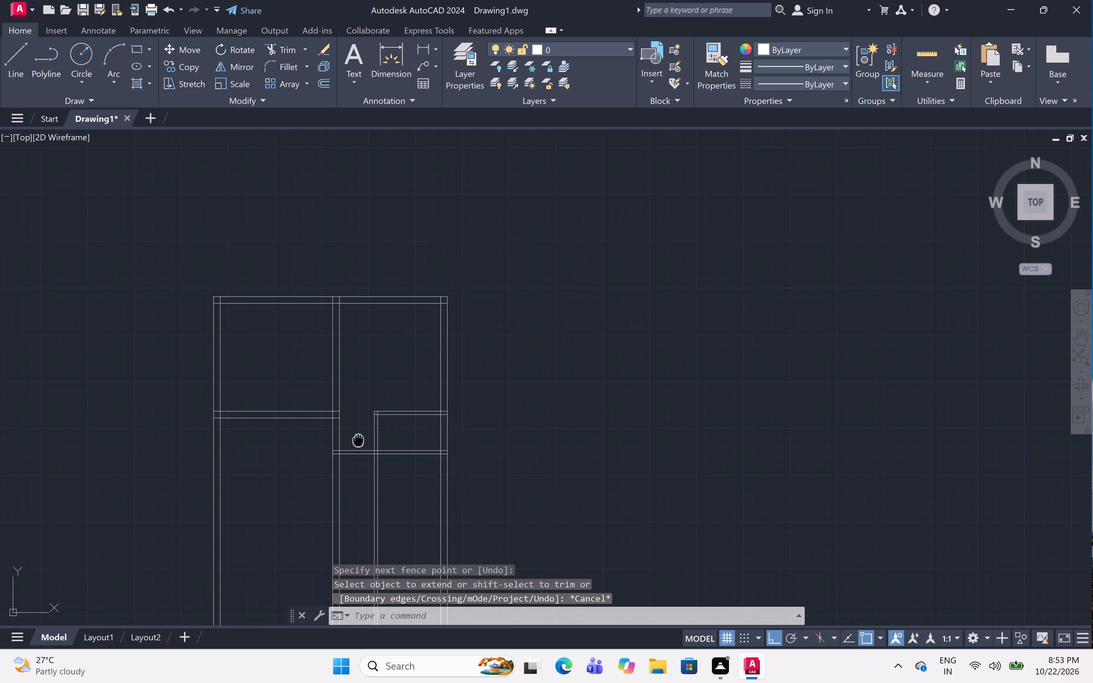
Trim both lines of the vertical partition below the small room's lower horizontal partition.
{"action": "middle_click_drag", "start_coordinate": [358, 440], "coordinate": [354, 361]}
{"action": "scroll", "coordinate": [384, 381], "scroll_direction": "up", "scroll_amount": 4}
{"action": "key", "text": "t"}
{"action": "key", "text": "r"}
{"action": "key", "text": "space"}
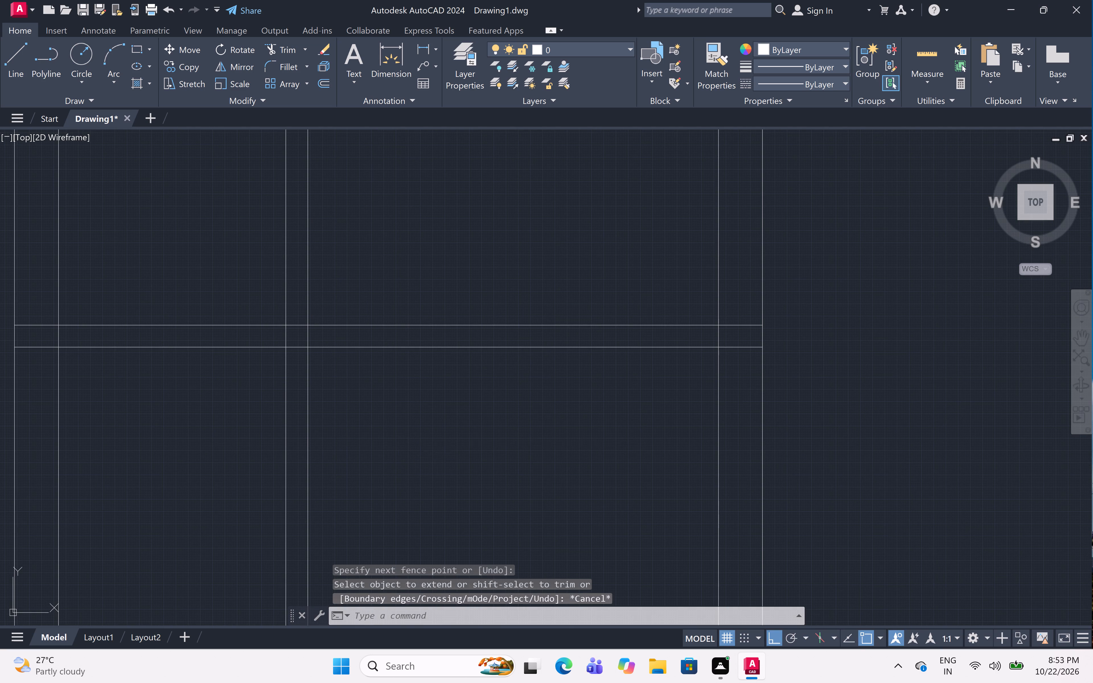
{"action": "left_click", "coordinate": [415, 429]}
{"action": "left_click_drag", "start_coordinate": [262, 457], "coordinate": [264, 454]}
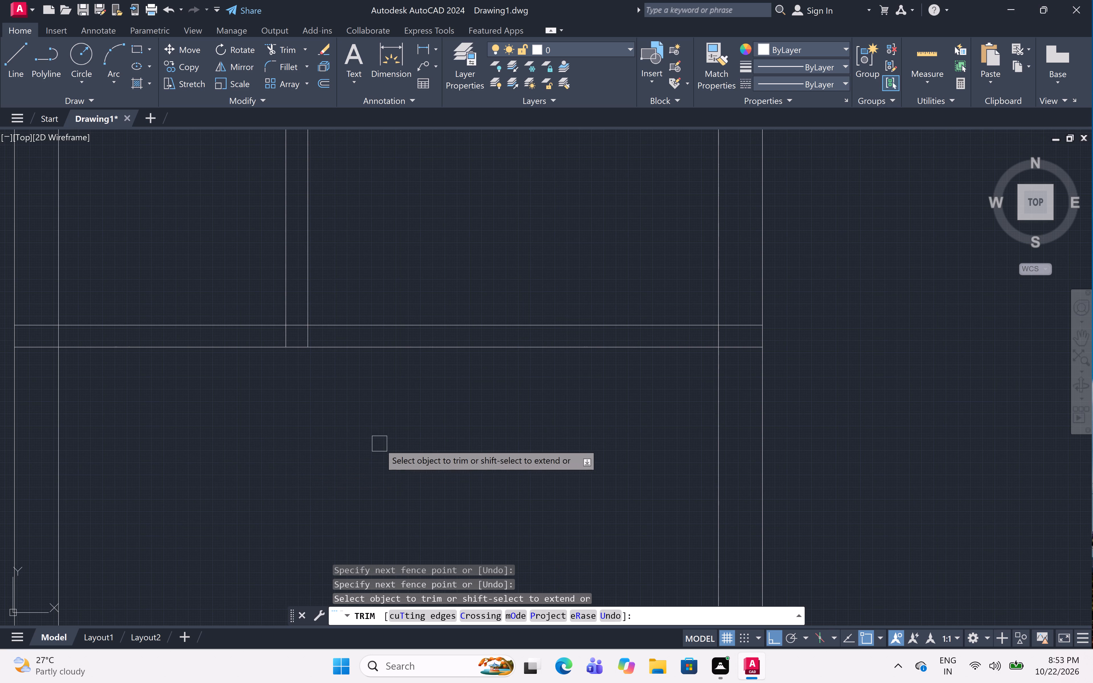
{"action": "key", "text": "Escape"}
Offset the bottom line of the small room's lower horizontal partition 6'3" downward.
{"action": "type", "text": "off"}
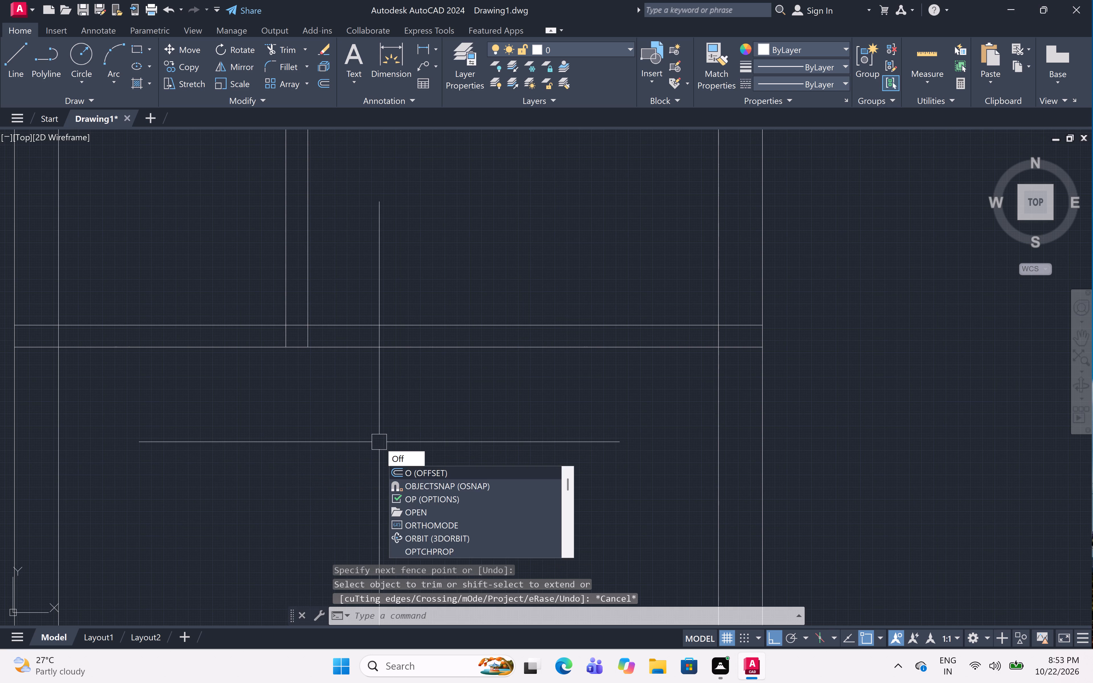
{"action": "key", "text": "space"}
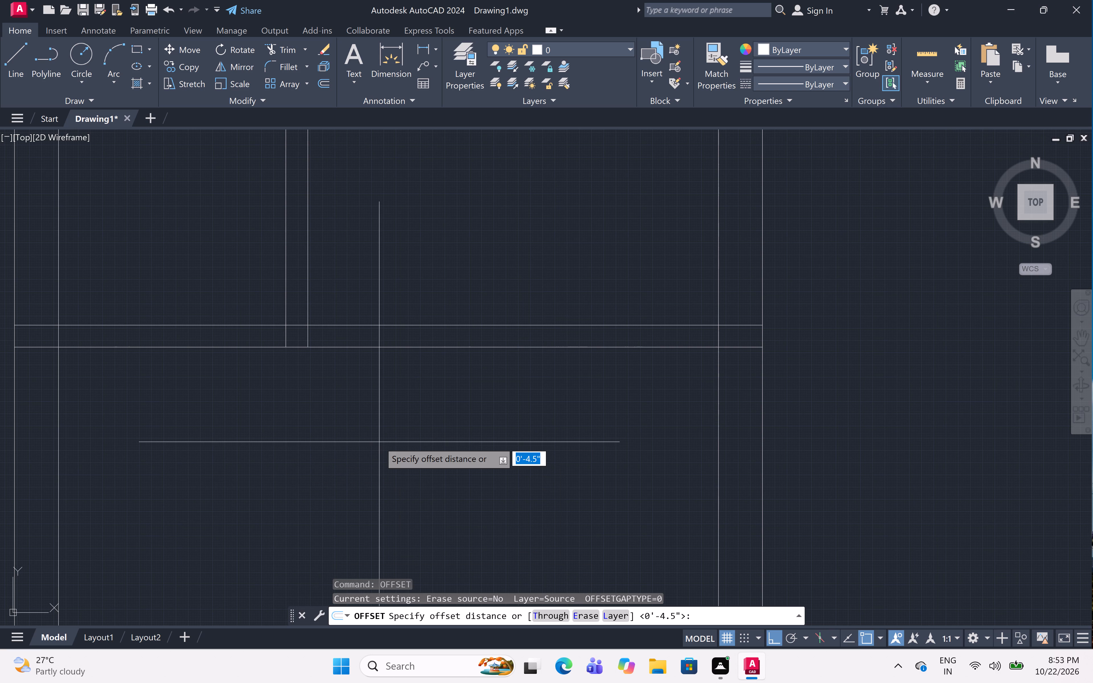
{"action": "type", "text": "6'"}
{"action": "key", "text": "3"}
{"action": "key", "text": "shift+quotedbl"}
{"action": "key", "text": "space"}
{"action": "scroll", "coordinate": [398, 432], "scroll_direction": "down", "scroll_amount": 1}
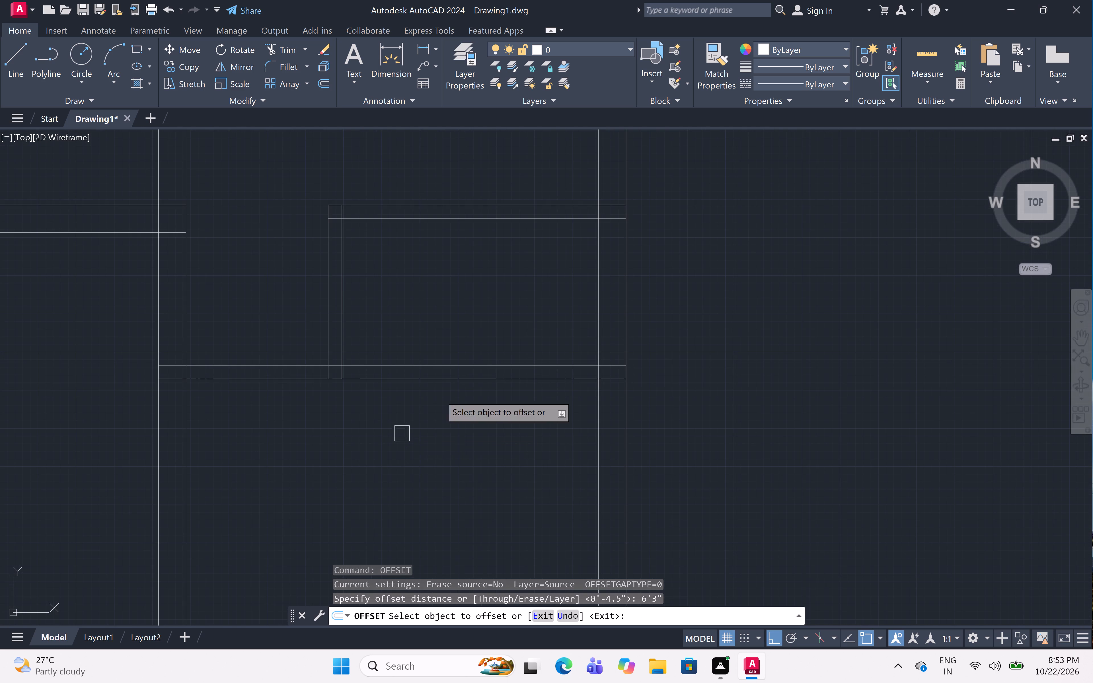
{"action": "left_click", "coordinate": [449, 384]}
{"action": "scroll", "coordinate": [462, 423], "scroll_direction": "down", "scroll_amount": 2}
{"action": "middle_click_drag", "start_coordinate": [462, 421], "coordinate": [461, 415]}
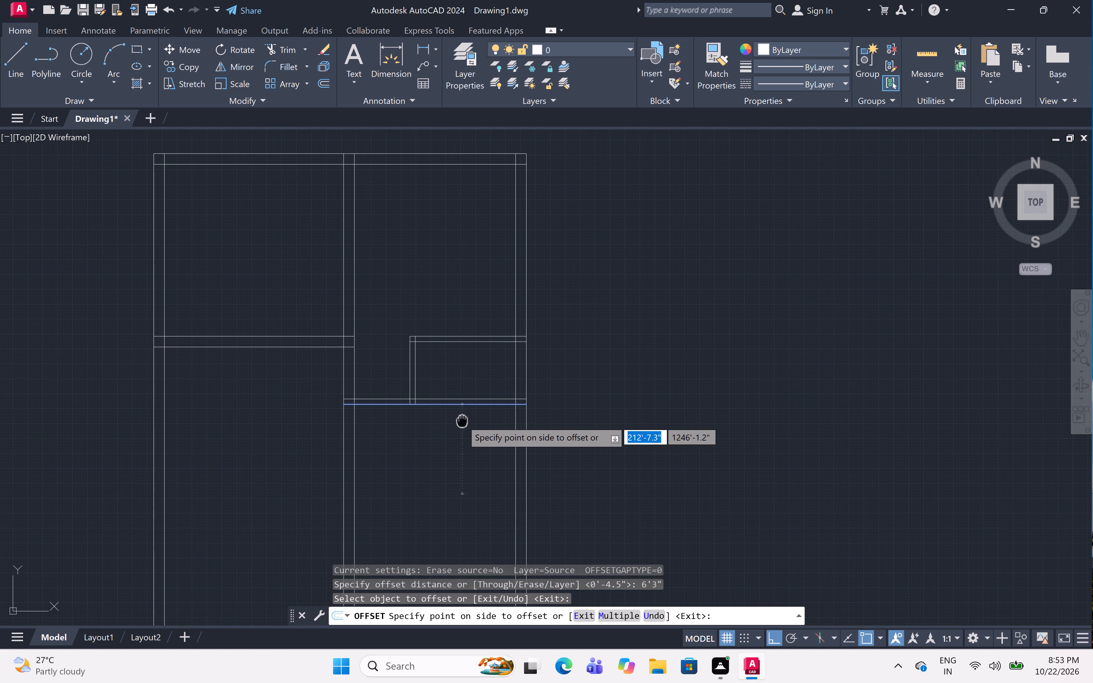
{"action": "middle_click_drag", "start_coordinate": [461, 415], "coordinate": [440, 321]}
{"action": "scroll", "coordinate": [439, 335], "scroll_direction": "up", "scroll_amount": 3}
{"action": "left_click", "coordinate": [433, 341]}
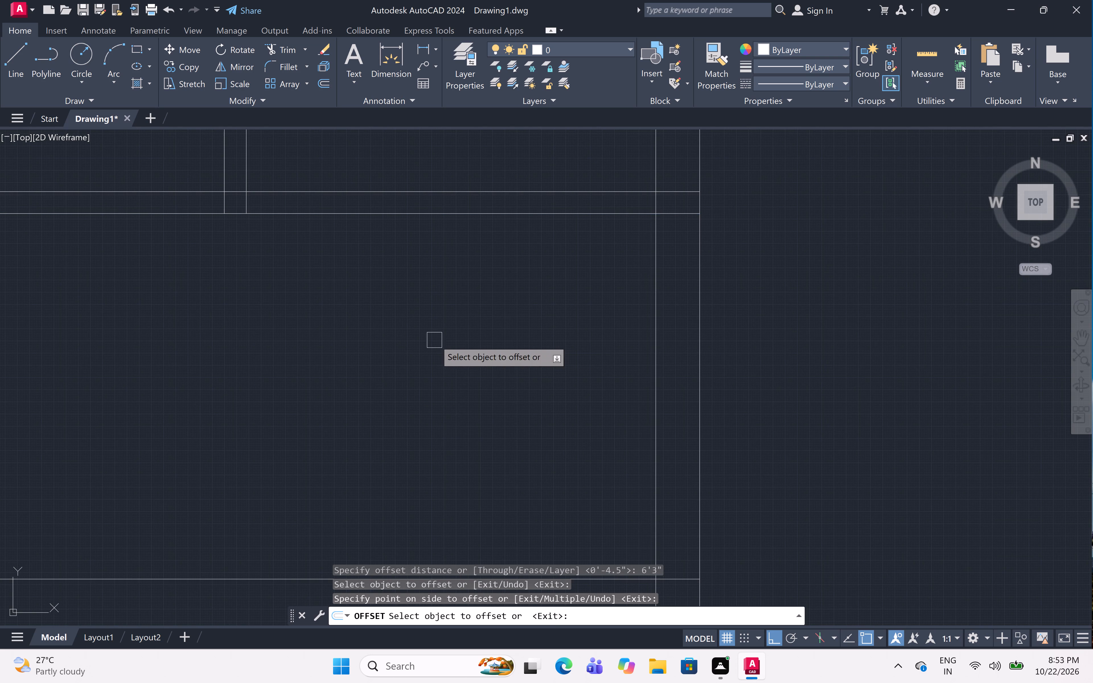
{"action": "key", "text": "space"}
Offset the inner line of the right outer wall 5' to the left, below the small room.
{"action": "key", "text": "space"}
{"action": "type", "text": "5'"}
{"action": "key", "text": "space"}
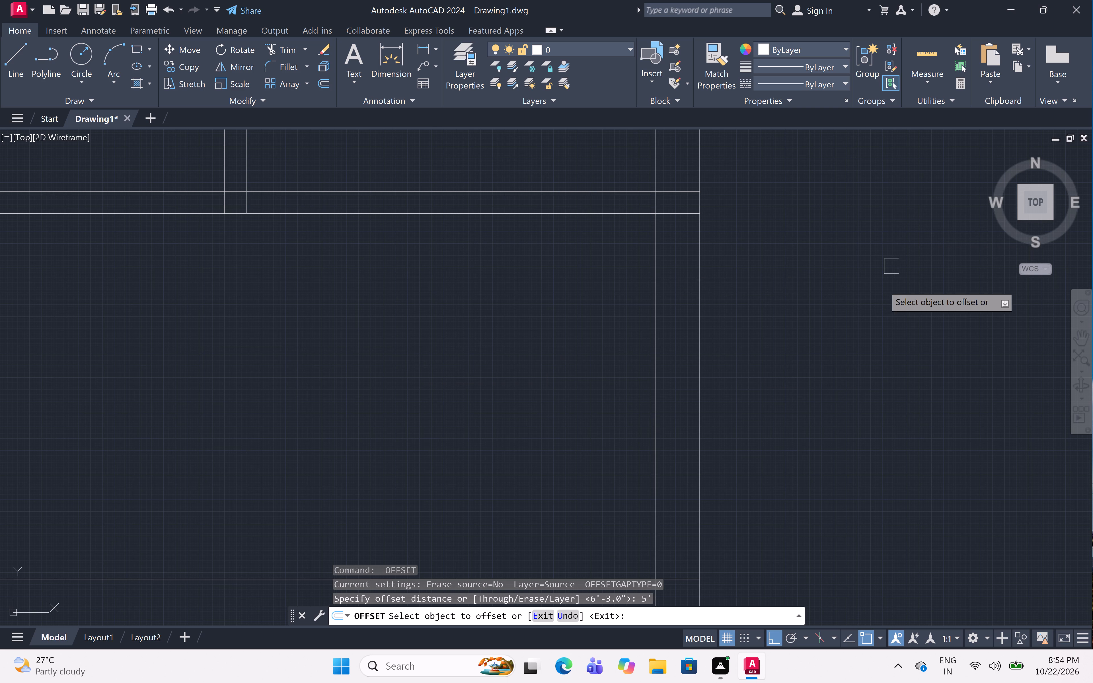
{"action": "left_click", "coordinate": [658, 379]}
{"action": "left_click", "coordinate": [427, 430]}
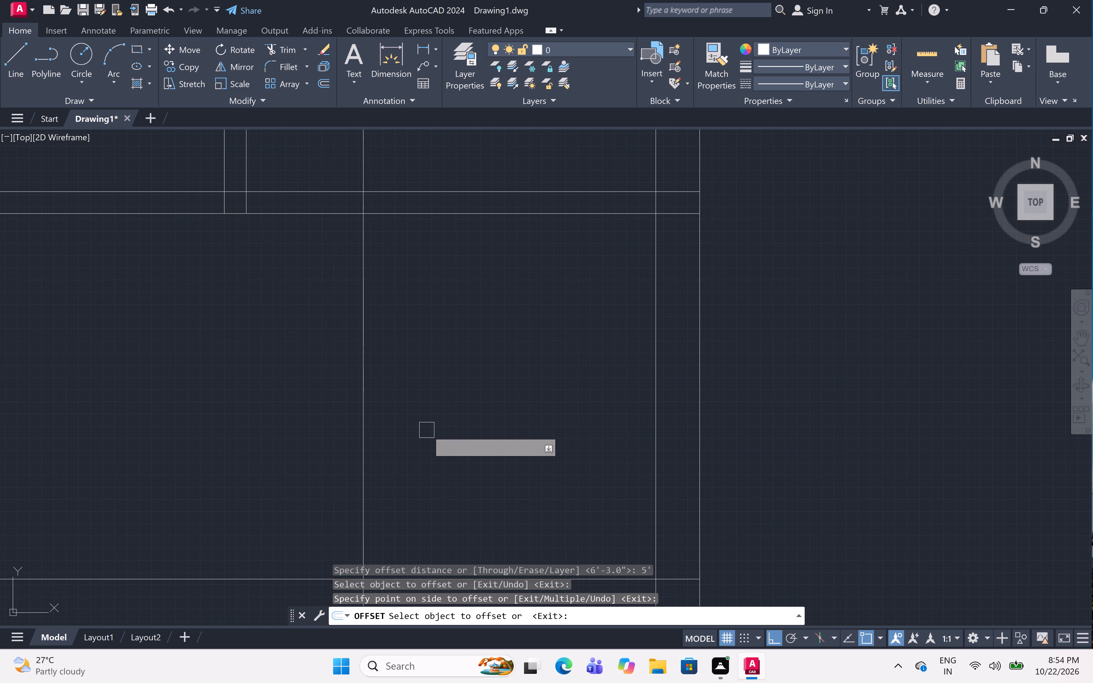
{"action": "key", "text": "space"}
Start a new Offset with a distance of 4.5" for the partition thickness.
{"action": "key", "text": "space"}
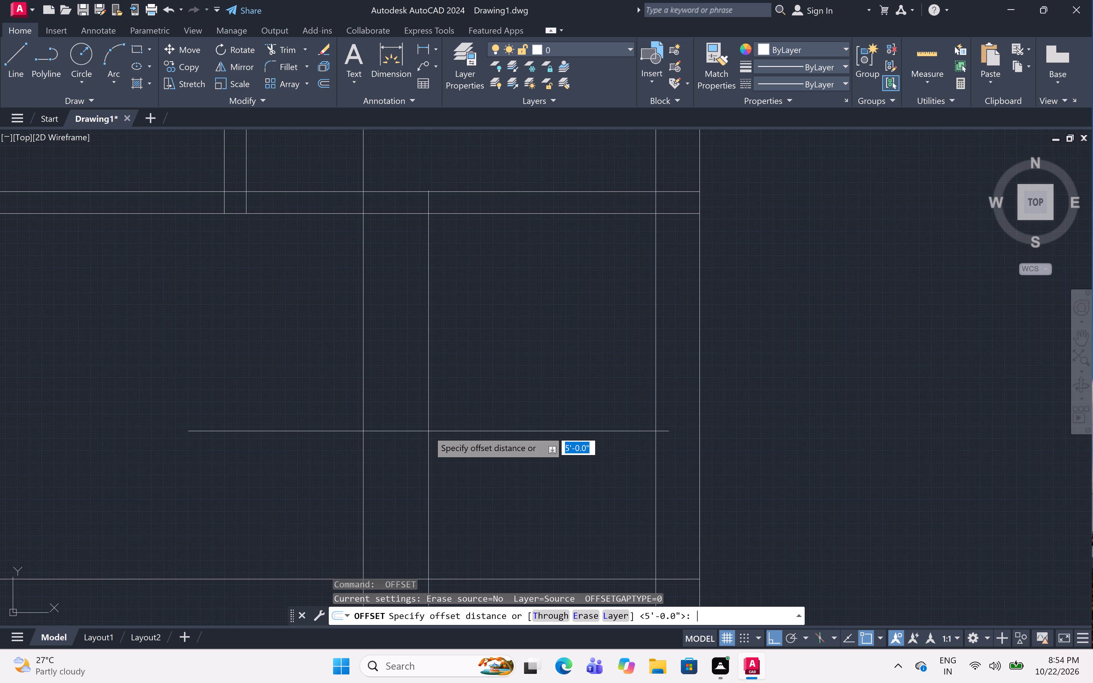
{"action": "type", "text": "4"}
{"action": "type", "text": ".5"}
{"action": "key", "text": "shift+quotedbl"}
{"action": "key", "text": "space"}
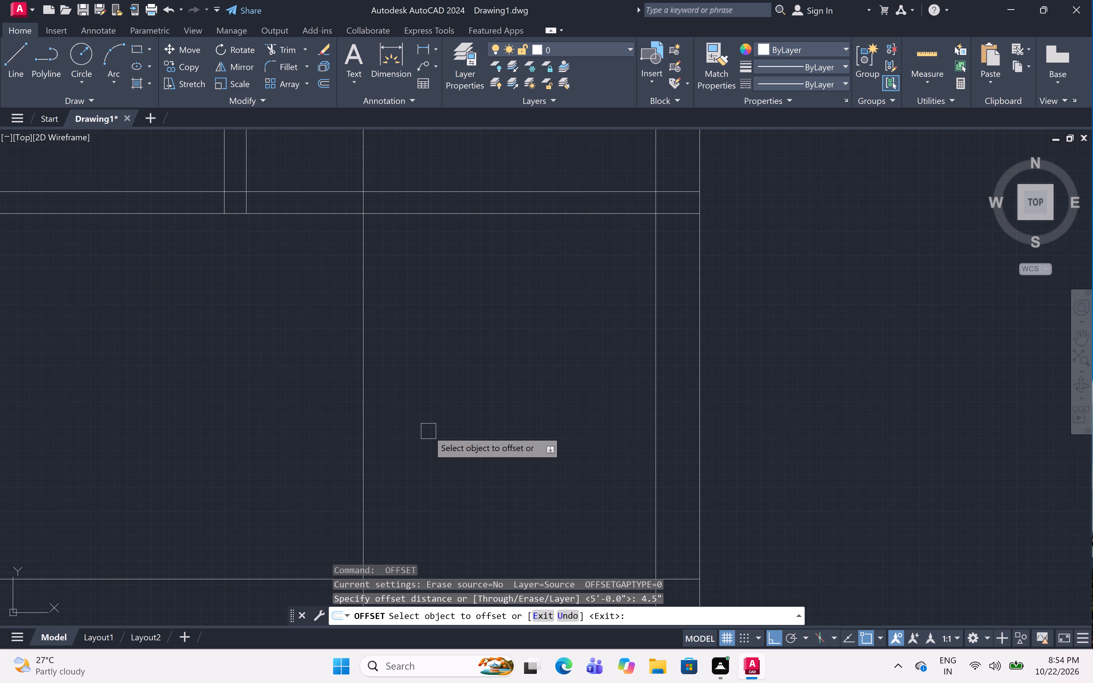
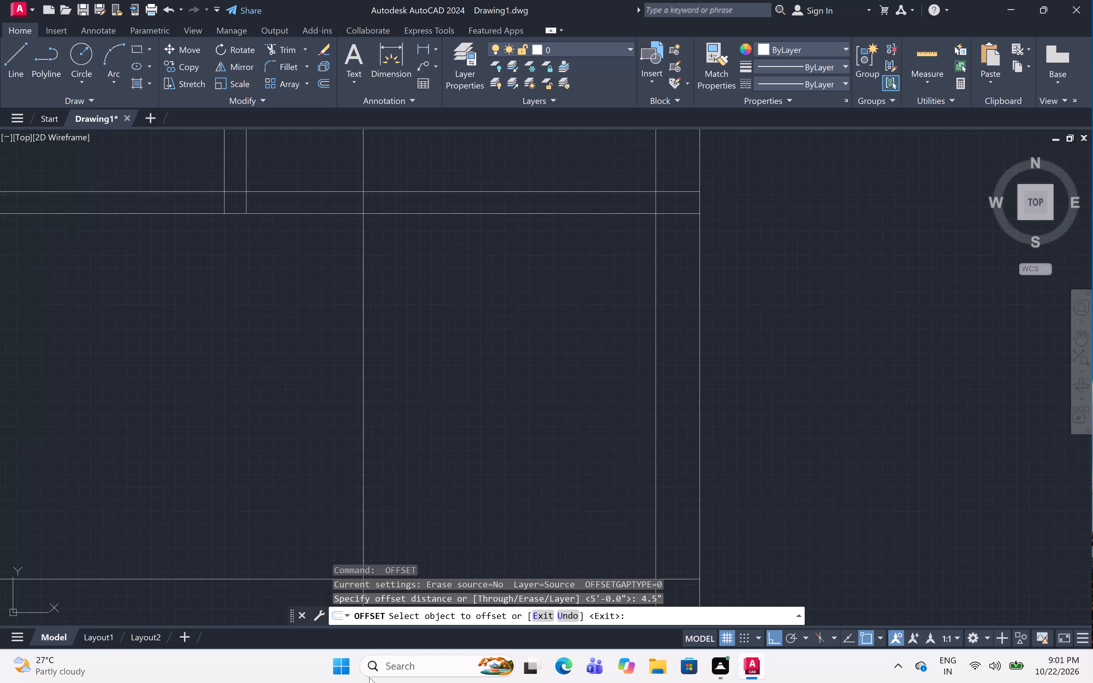
Offset the horizontal line 6'3" below the small room's lower partition 9" downward to form a wall.
{"action": "left_click", "coordinate": [379, 682]}
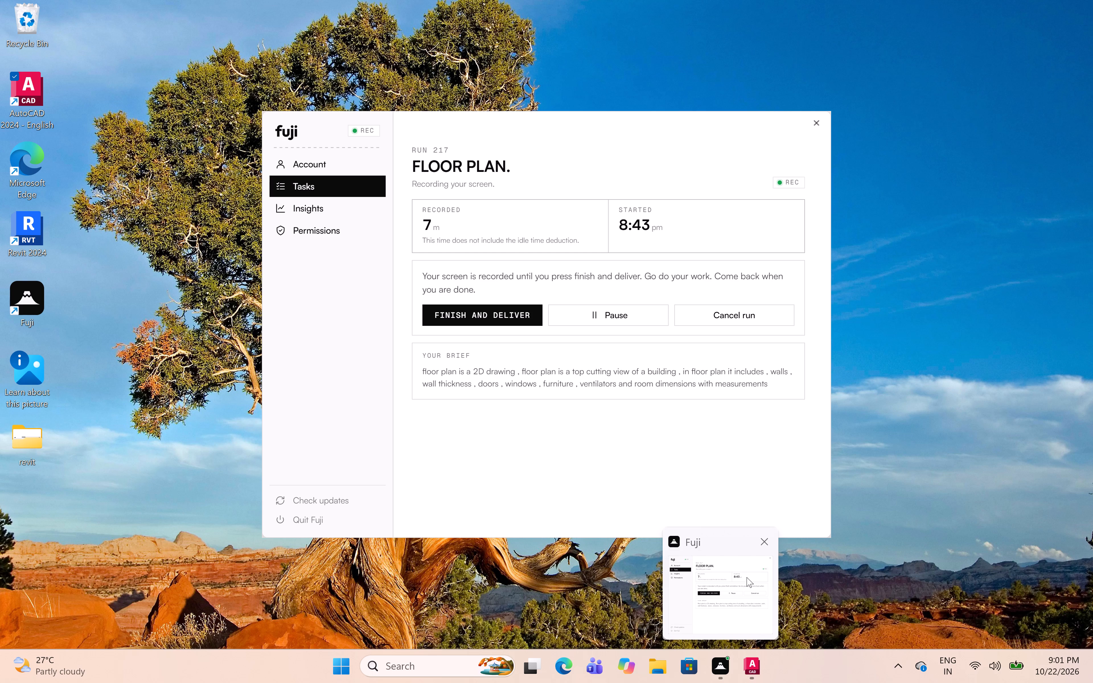
{"action": "scroll", "coordinate": [499, 351], "scroll_direction": "down", "scroll_amount": 2}
{"action": "middle_click_drag", "start_coordinate": [499, 348], "coordinate": [694, 338]}
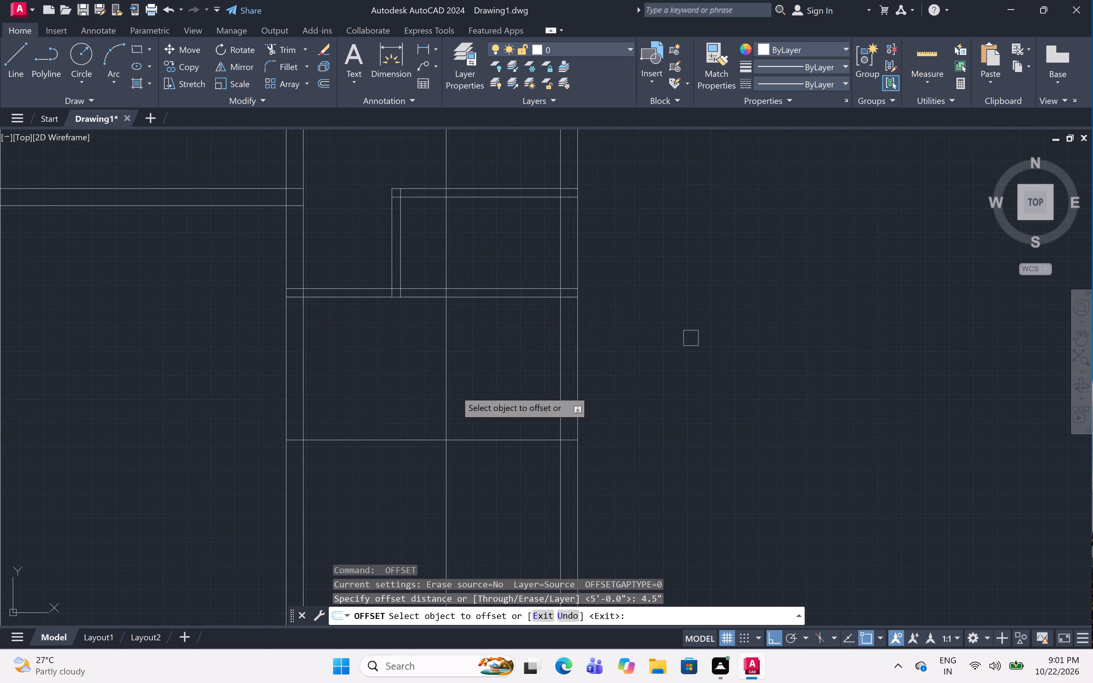
{"action": "middle_click_drag", "start_coordinate": [462, 373], "coordinate": [610, 373]}
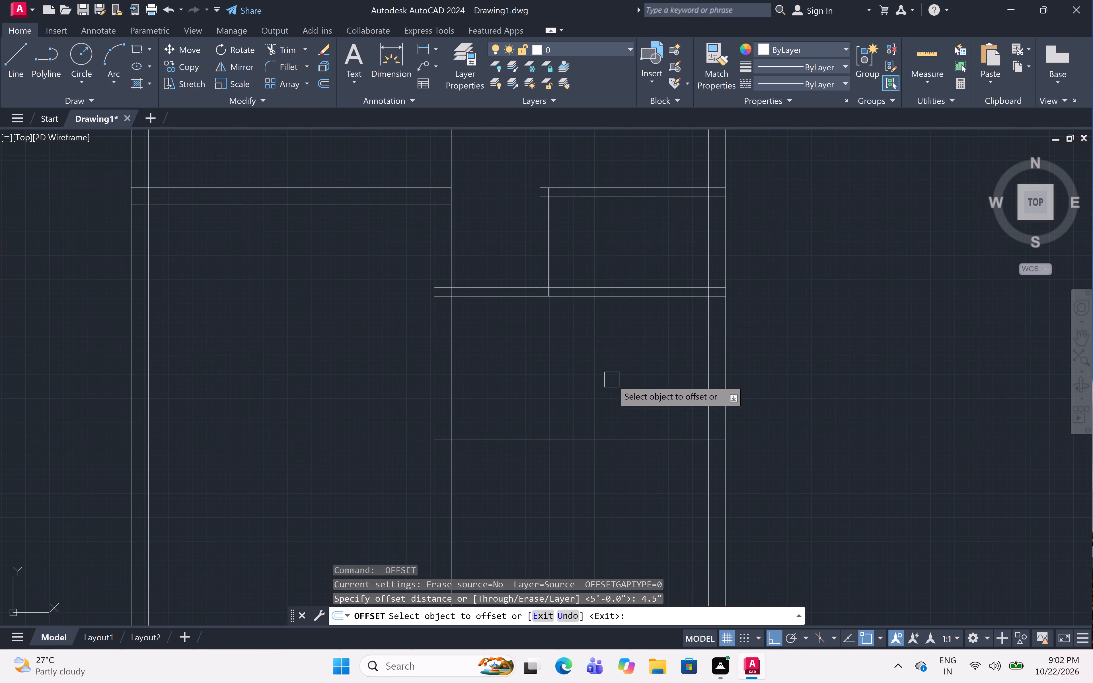
{"action": "scroll", "coordinate": [612, 384], "scroll_direction": "up", "scroll_amount": 2}
{"action": "key", "text": "space"}
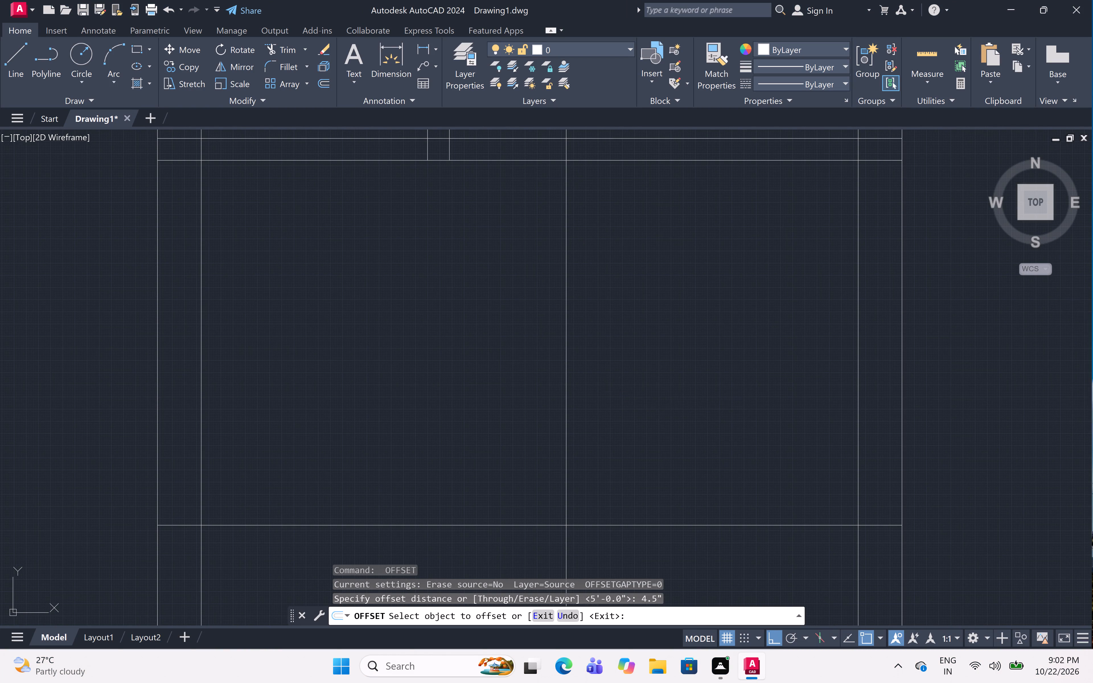
{"action": "key", "text": "space"}
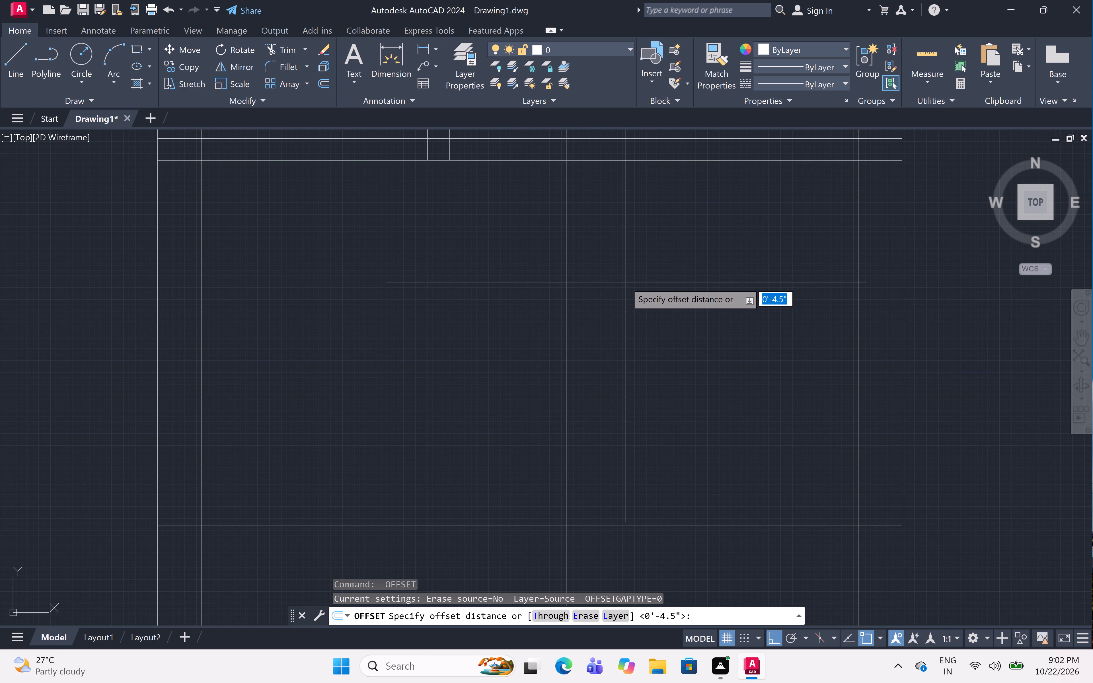
{"action": "type", "text": "9\""}
{"action": "key", "text": "space"}
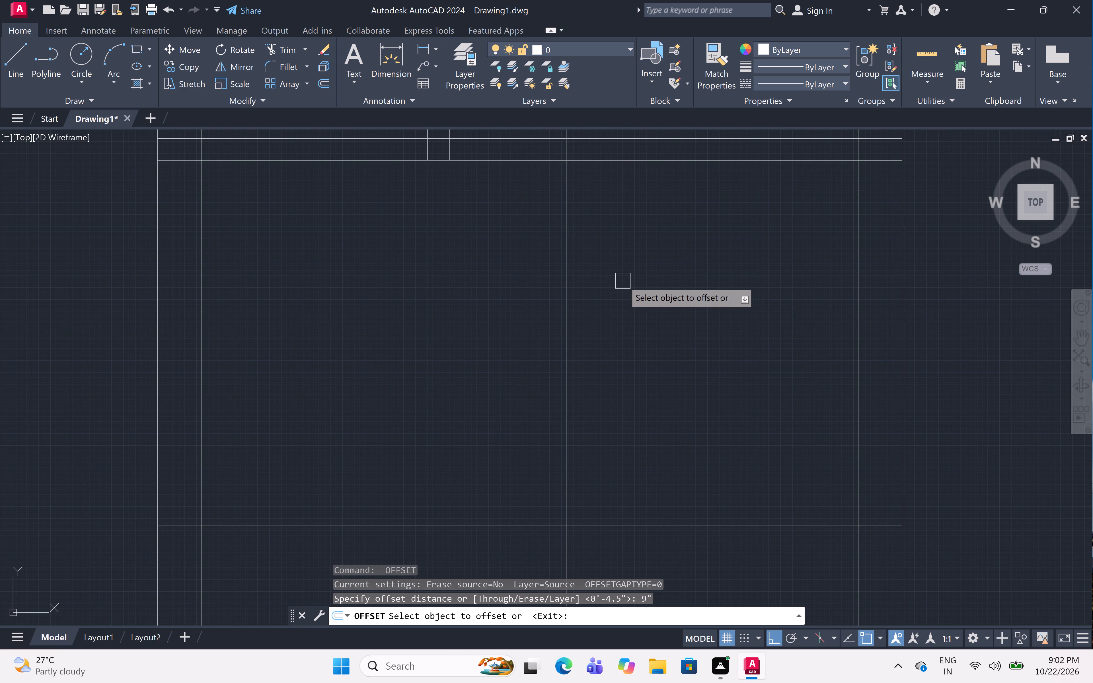
{"action": "left_click", "coordinate": [611, 522]}
{"action": "left_click", "coordinate": [613, 559]}
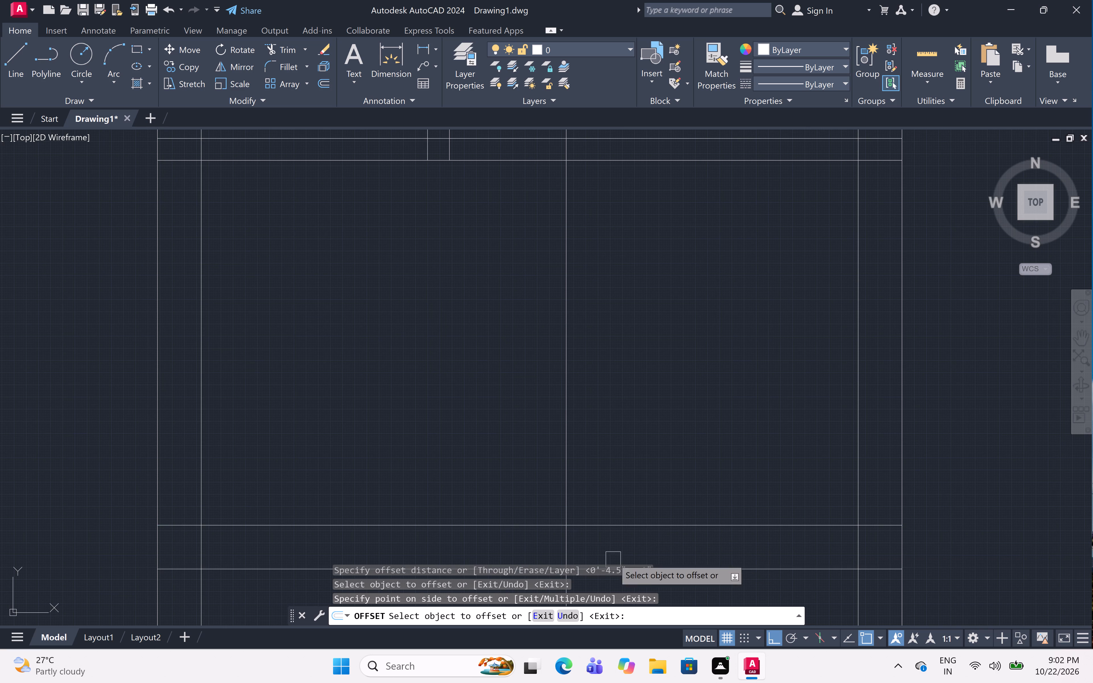
Offset the vertical line 5' from the right outer wall 4.5" to the left as the partition thickness.
{"action": "key", "text": "space"}
{"action": "key", "text": "space"}
{"action": "type", "text": "4.5\""}
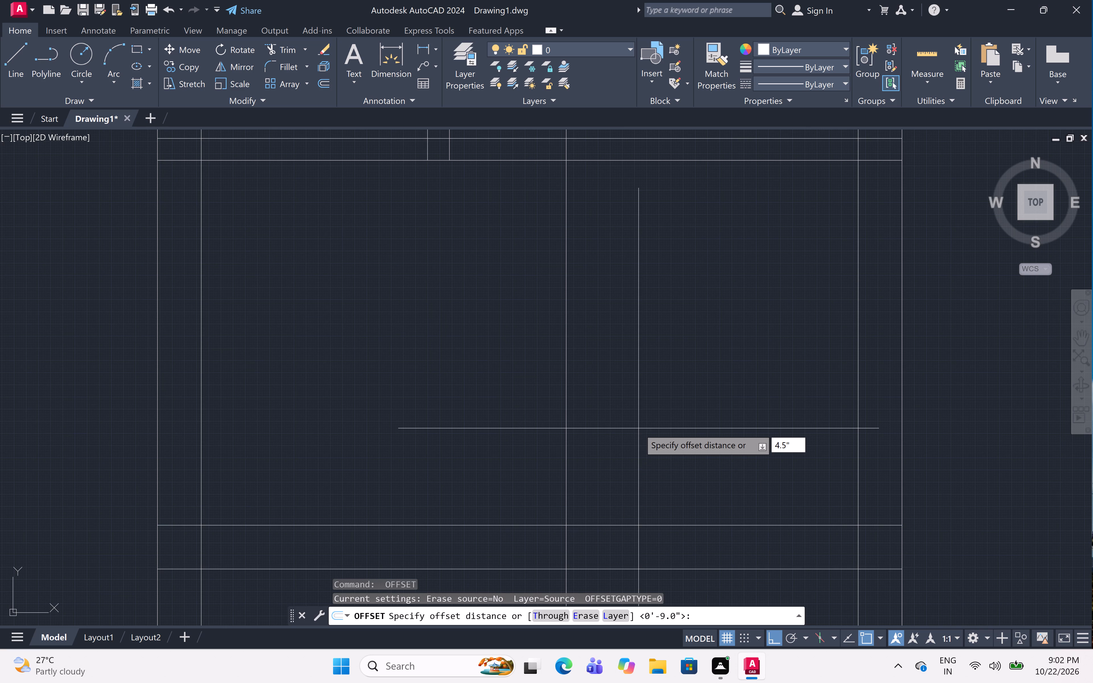
{"action": "key", "text": "space"}
{"action": "left_click", "coordinate": [570, 394]}
{"action": "left_click", "coordinate": [417, 346]}
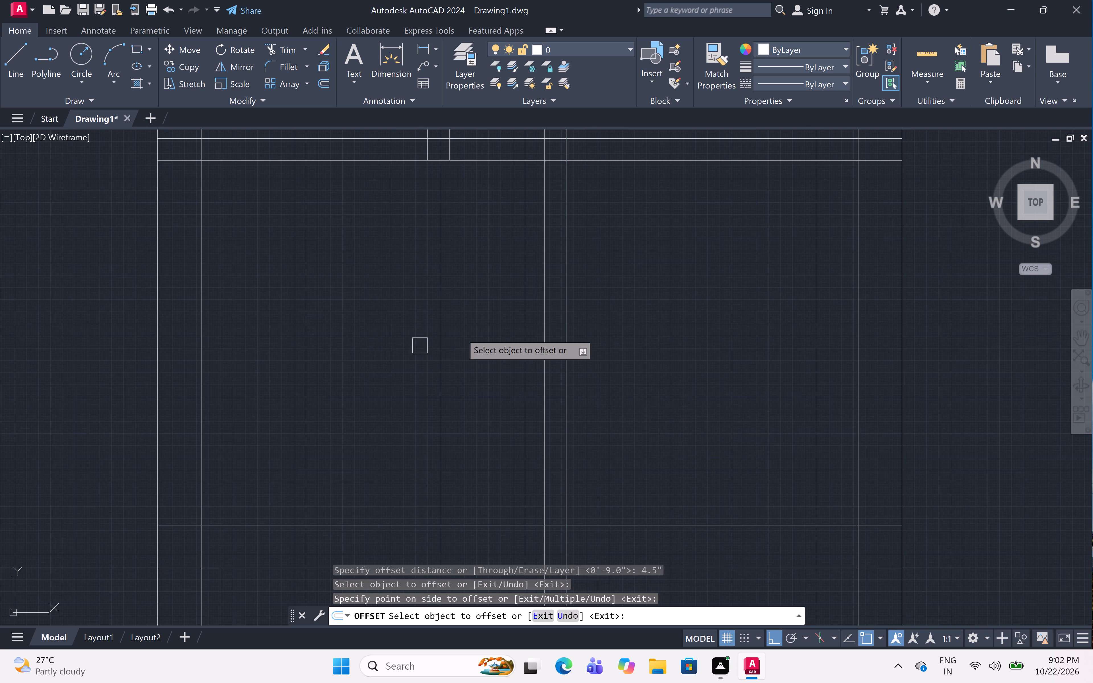
Trim both lines of the new vertical partition above the small room's lower partition and below the new 9" wall.
{"action": "scroll", "coordinate": [566, 305], "scroll_direction": "down", "scroll_amount": 2}
{"action": "scroll", "coordinate": [582, 294], "scroll_direction": "up", "scroll_amount": 1}
{"action": "middle_click_drag", "start_coordinate": [582, 293], "coordinate": [583, 297]}
{"action": "key", "text": "Escape"}
{"action": "type", "text": "tr"}
{"action": "key", "text": "space"}
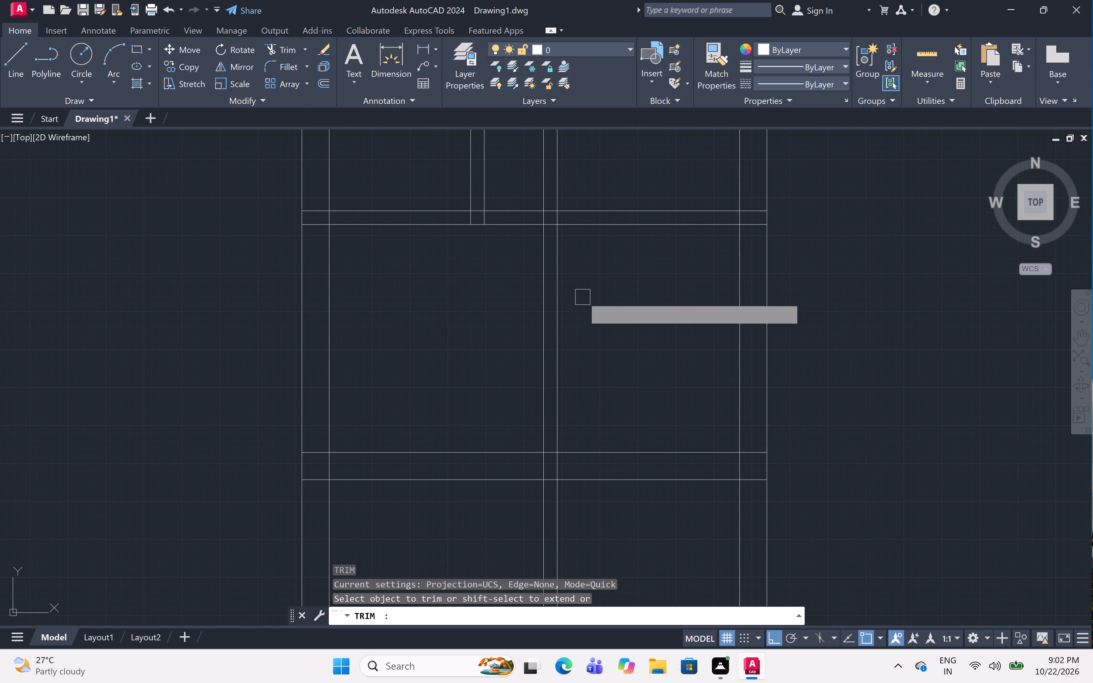
{"action": "left_click", "coordinate": [533, 181]}
{"action": "left_click", "coordinate": [576, 182]}
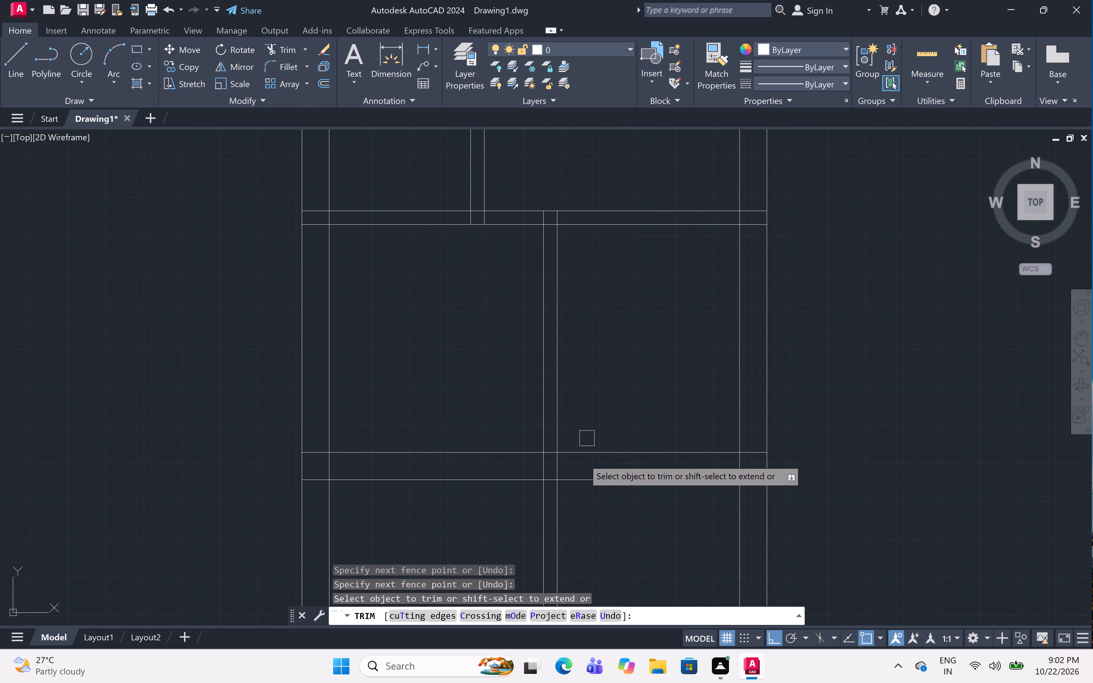
{"action": "left_click_drag", "start_coordinate": [583, 538], "coordinate": [577, 536]}
{"action": "left_click", "coordinate": [520, 512]}
Offset the bottom line of the 9" wall below the partitioned rooms 13' downward.
{"action": "scroll", "coordinate": [613, 384], "scroll_direction": "down", "scroll_amount": 2}
{"action": "middle_click_drag", "start_coordinate": [613, 383], "coordinate": [613, 382]}
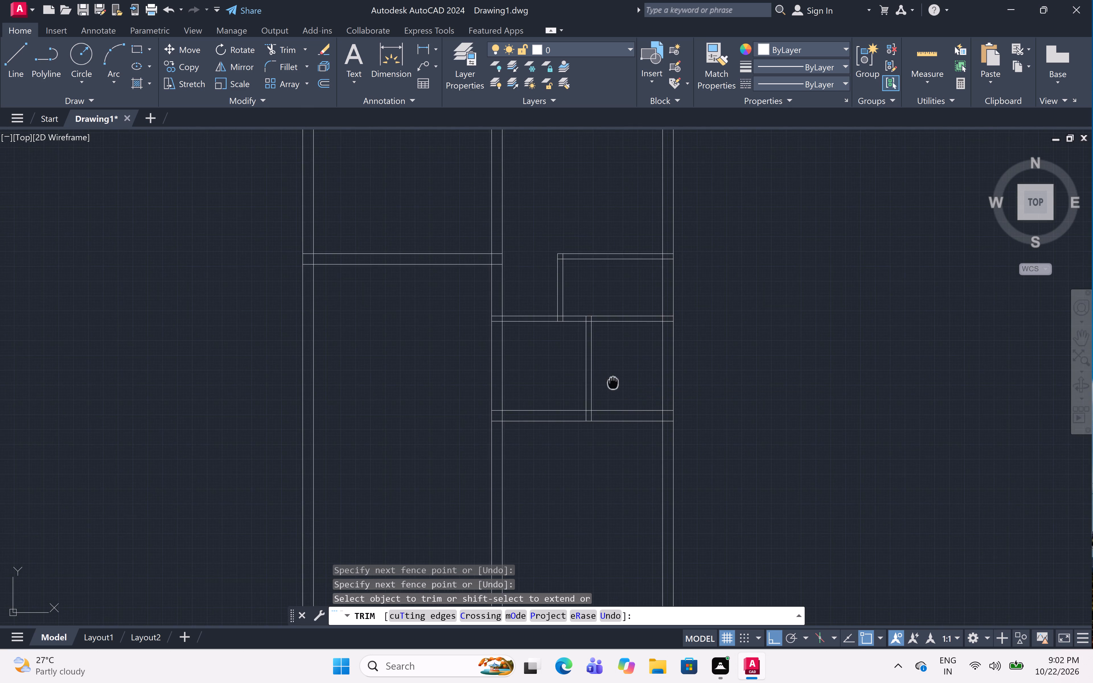
{"action": "middle_click_drag", "start_coordinate": [613, 382], "coordinate": [648, 329]}
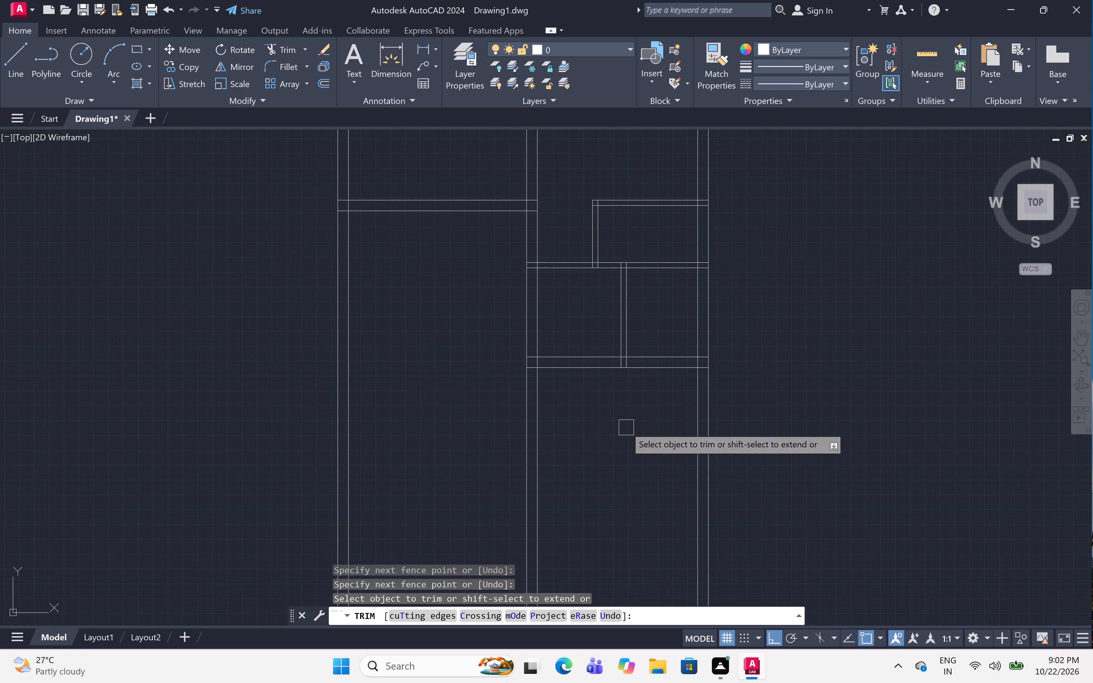
{"action": "key", "text": "Escape"}
{"action": "type", "text": "off 13'"}
{"action": "key", "text": "space"}
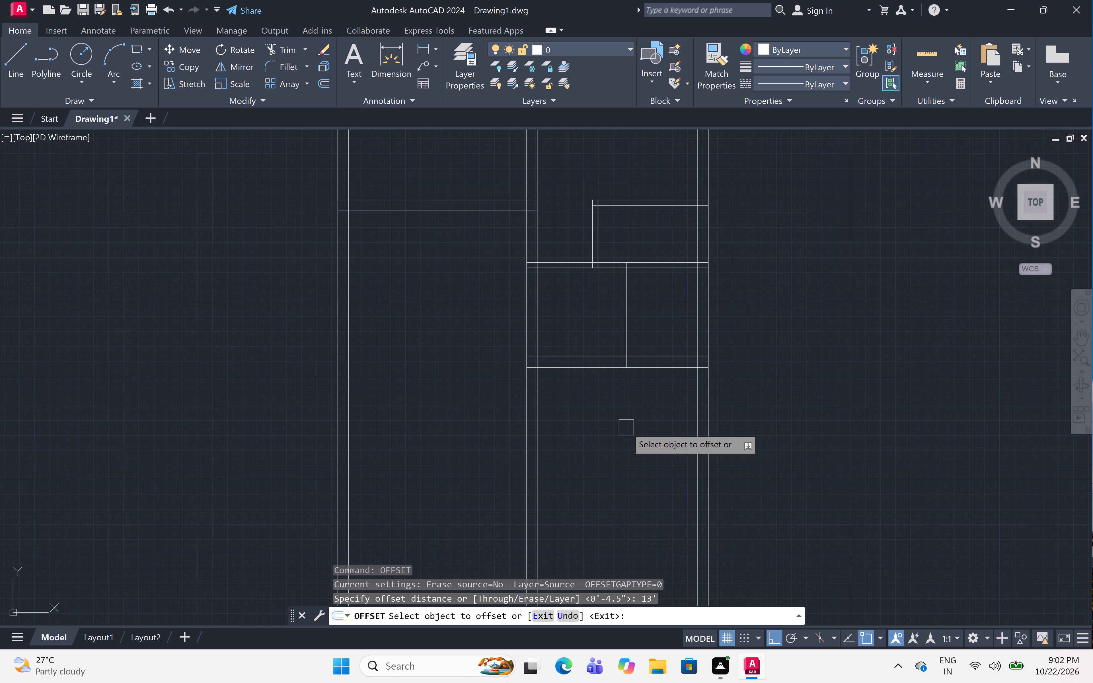
{"action": "left_click", "coordinate": [605, 372]}
{"action": "left_click", "coordinate": [609, 432]}
Offset the new horizontal line 9" downward to give the wall its thickness.
{"action": "scroll", "coordinate": [607, 383], "scroll_direction": "down", "scroll_amount": 2}
{"action": "scroll", "coordinate": [614, 462], "scroll_direction": "up", "scroll_amount": 2}
{"action": "middle_click_drag", "start_coordinate": [613, 461], "coordinate": [603, 409]}
{"action": "key", "text": "space"}
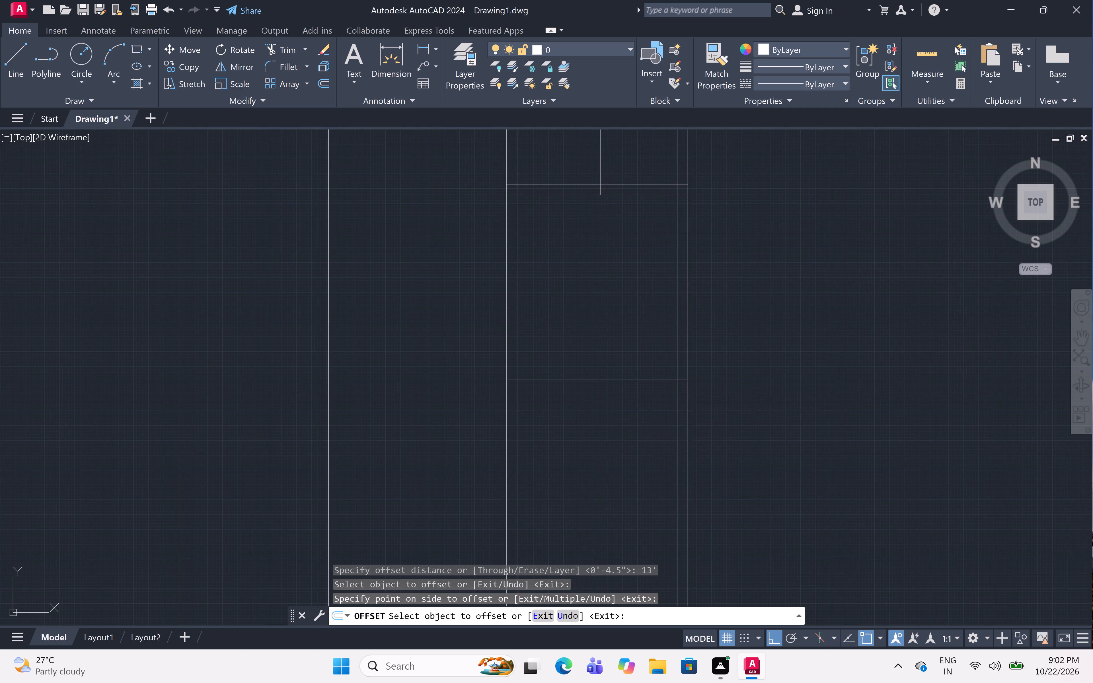
{"action": "key", "text": "space"}
{"action": "type", "text": "9\""}
{"action": "key", "text": "space"}
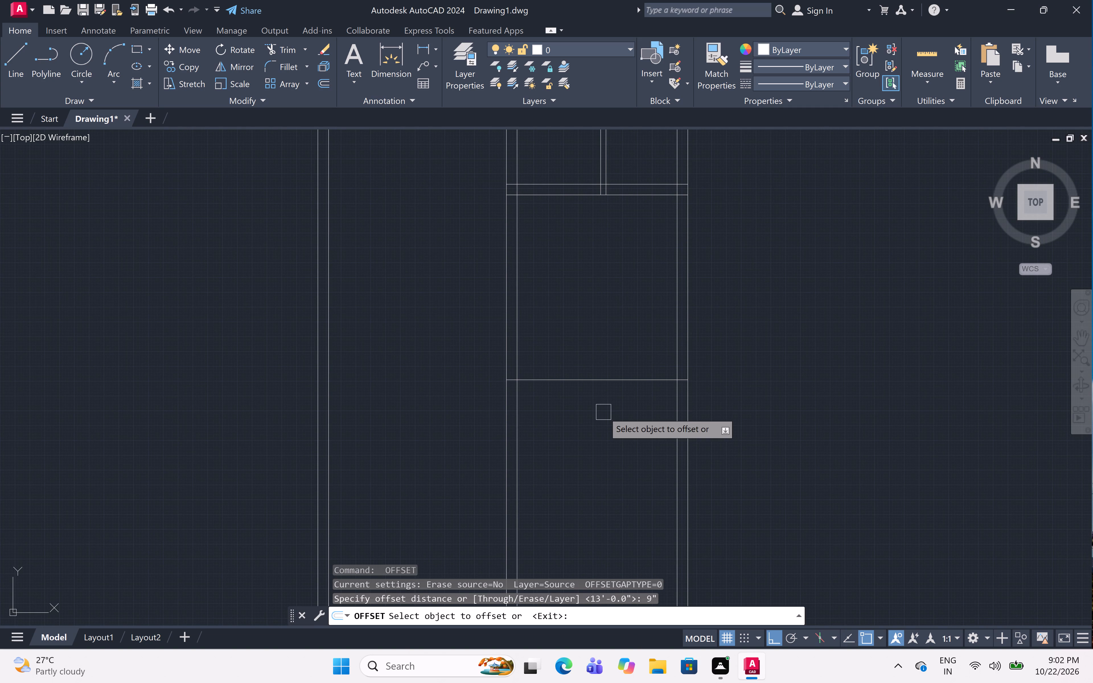
{"action": "left_click", "coordinate": [600, 384]}
{"action": "left_click", "coordinate": [588, 452]}
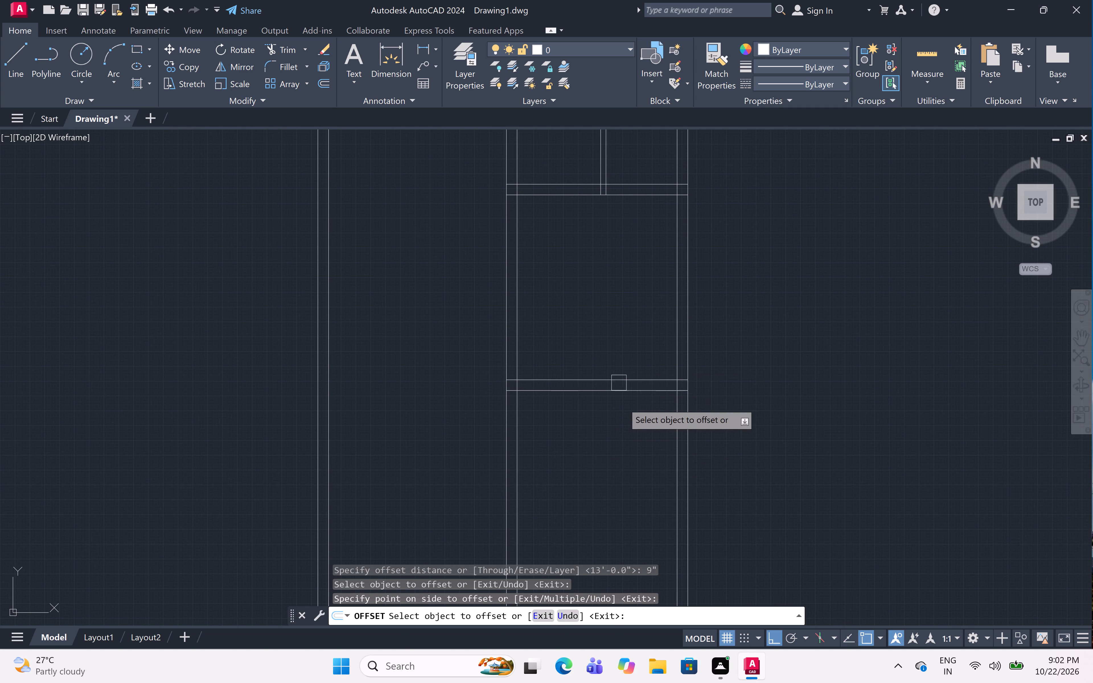
Offset the bottom line of the wall beneath the 13' room 6'6" downward.
{"action": "middle_click_drag", "start_coordinate": [623, 404], "coordinate": [614, 367]}
{"action": "scroll", "coordinate": [615, 377], "scroll_direction": "up", "scroll_amount": 2}
{"action": "middle_click_drag", "start_coordinate": [614, 377], "coordinate": [613, 373]}
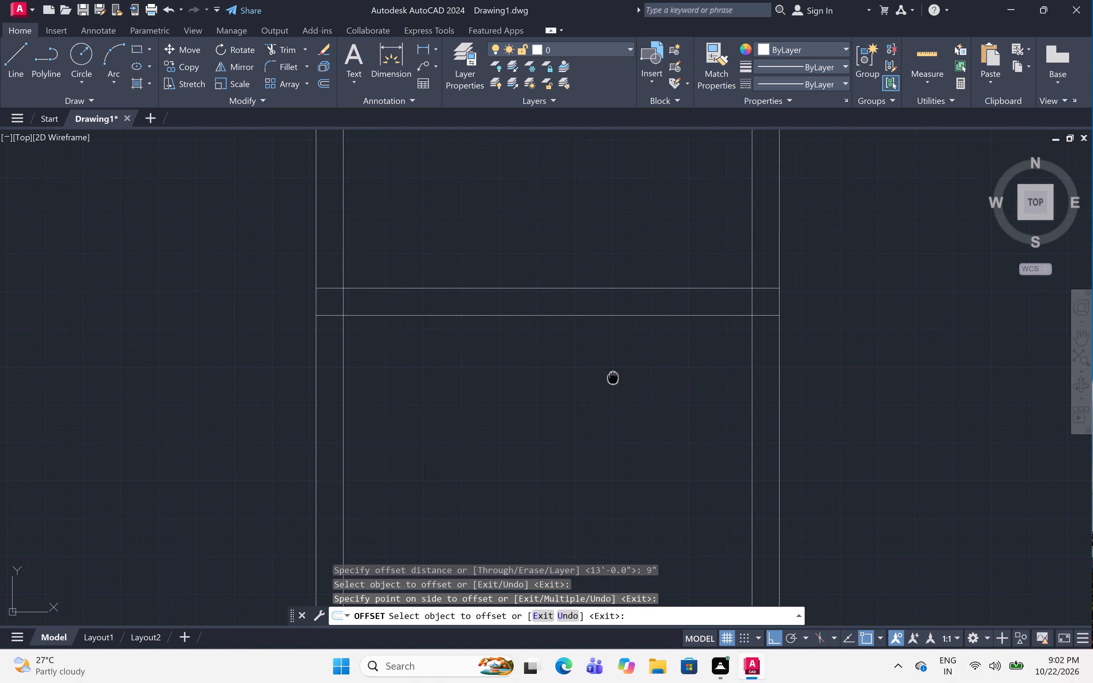
{"action": "middle_click_drag", "start_coordinate": [613, 373], "coordinate": [634, 332]}
{"action": "key", "text": "space"}
{"action": "key", "text": "space"}
{"action": "type", "text": "6'6\""}
{"action": "key", "text": "space"}
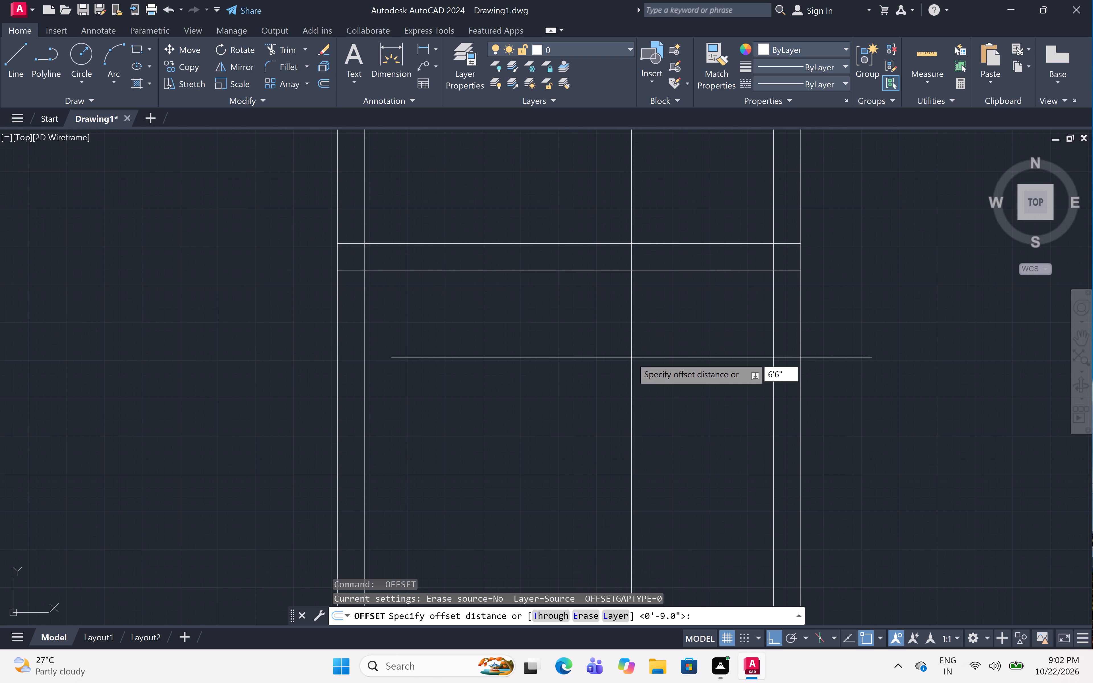
{"action": "left_click", "coordinate": [637, 275]}
{"action": "left_click", "coordinate": [652, 364]}
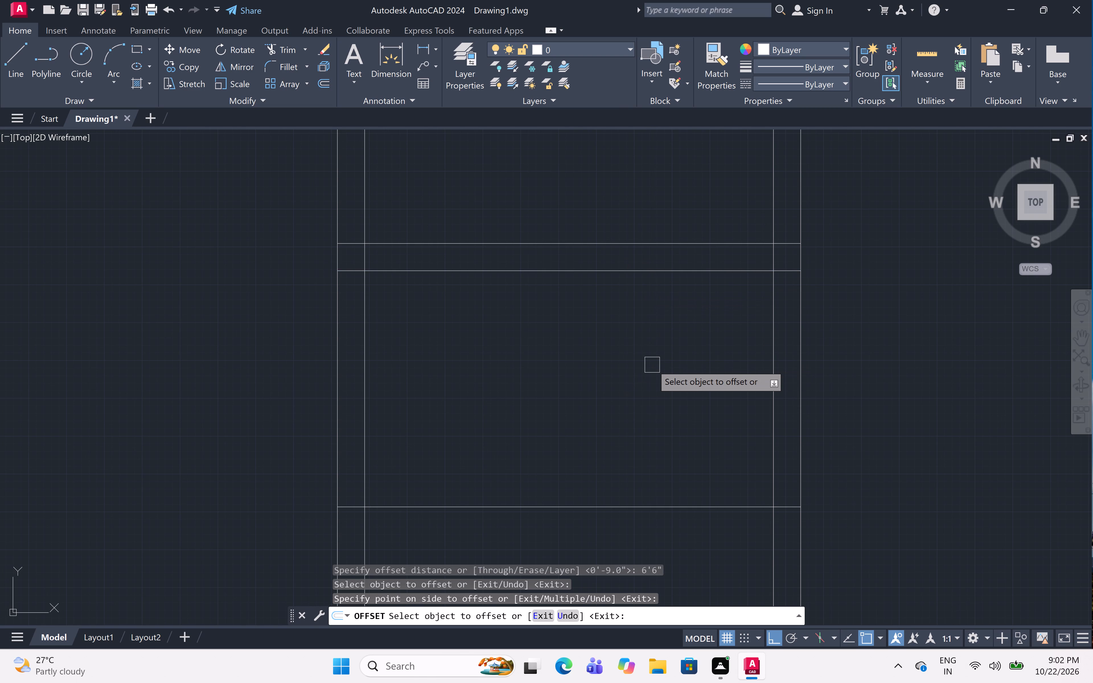
Offset the lowest horizontal line 9" downward to form the bottom outer wall.
{"action": "key", "text": "space"}
{"action": "key", "text": "space"}
{"action": "type", "text": "9\""}
{"action": "key", "text": "space"}
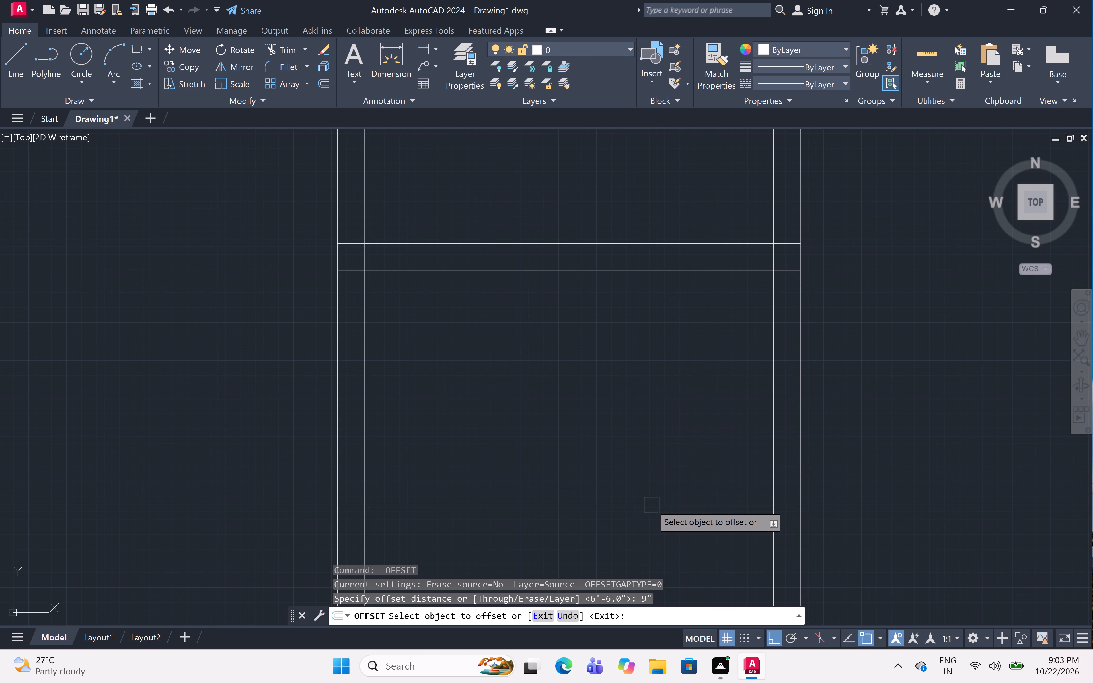
{"action": "left_click", "coordinate": [652, 505]}
{"action": "left_click", "coordinate": [647, 555]}
Extend both lines of the bottom horizontal wall left to the outer line of the left outer wall.
{"action": "scroll", "coordinate": [668, 332], "scroll_direction": "down", "scroll_amount": 2}
{"action": "middle_click_drag", "start_coordinate": [668, 332], "coordinate": [698, 312]}
{"action": "scroll", "coordinate": [673, 327], "scroll_direction": "down", "scroll_amount": 1}
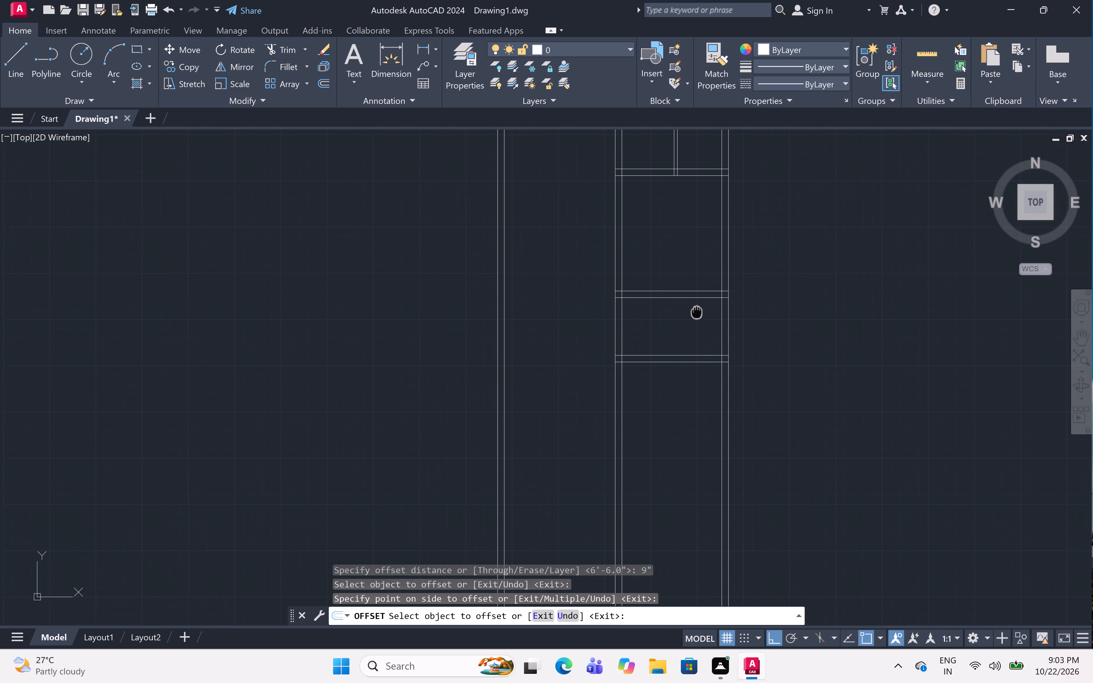
{"action": "key", "text": "Escape"}
{"action": "type", "text": "ex"}
{"action": "key", "text": "space"}
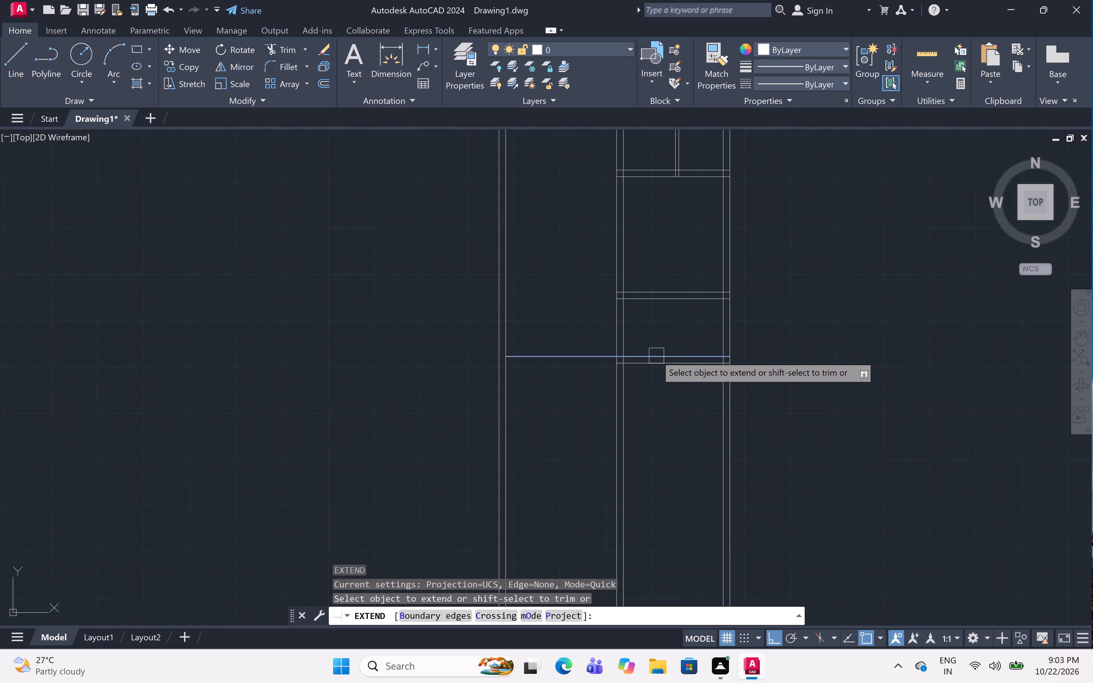
{"action": "left_click", "coordinate": [652, 338]}
{"action": "left_click", "coordinate": [653, 408]}
{"action": "left_click", "coordinate": [582, 339]}
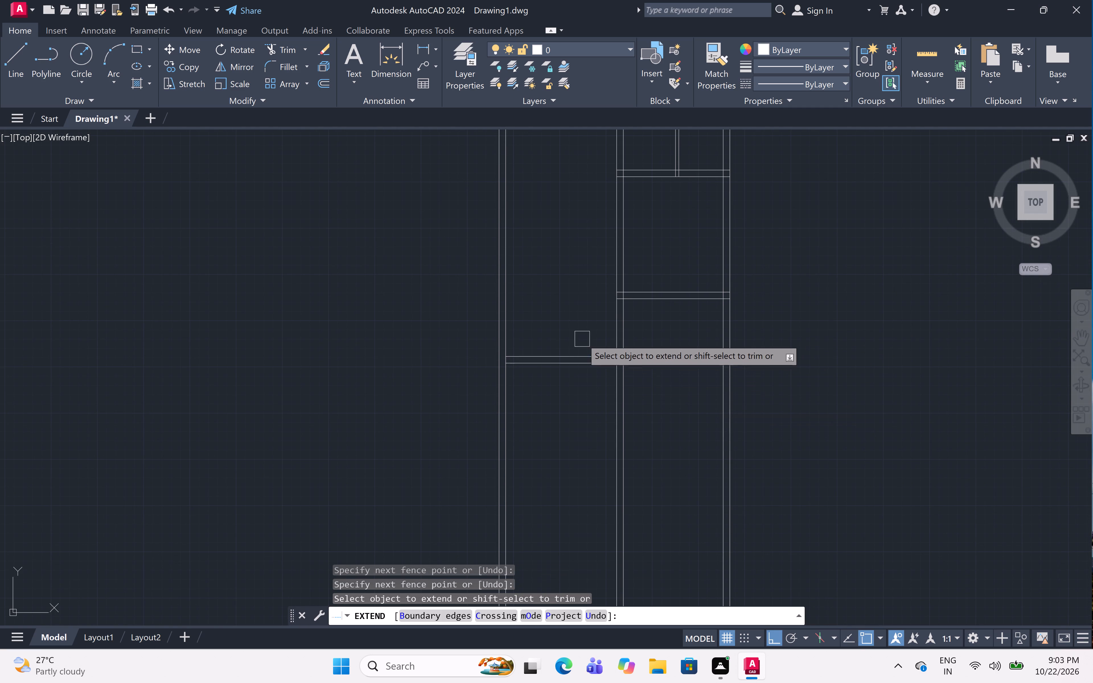
{"action": "left_click", "coordinate": [566, 376]}
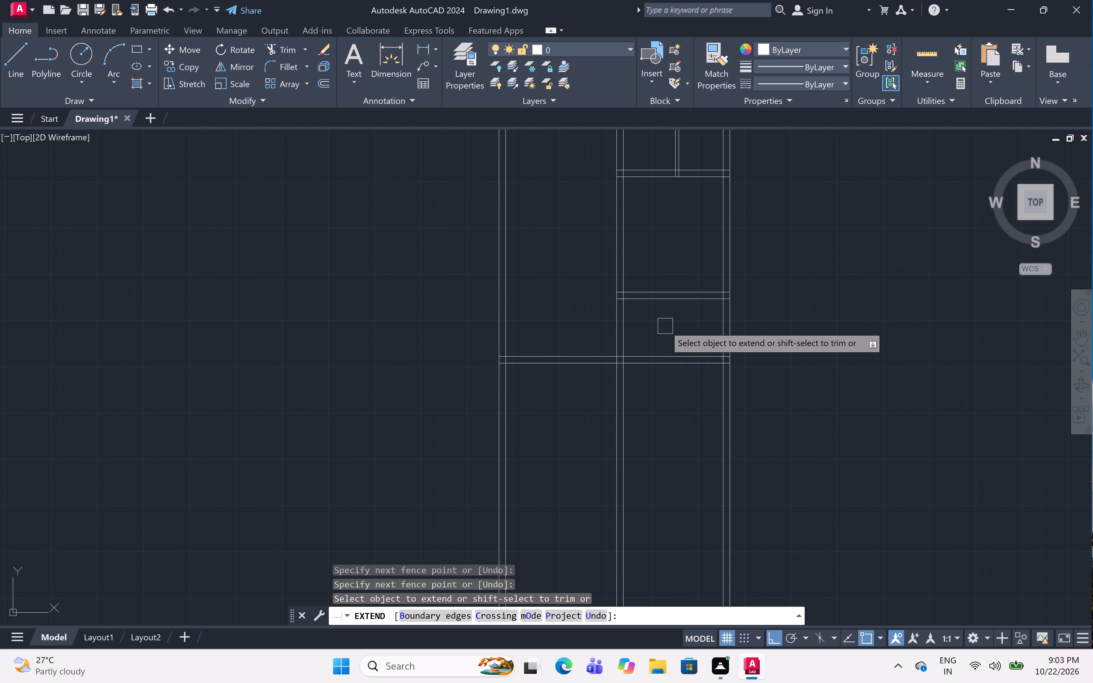
Extend both lines of the horizontal wall above it to the left outer wall's outer line.
{"action": "left_click", "coordinate": [672, 271]}
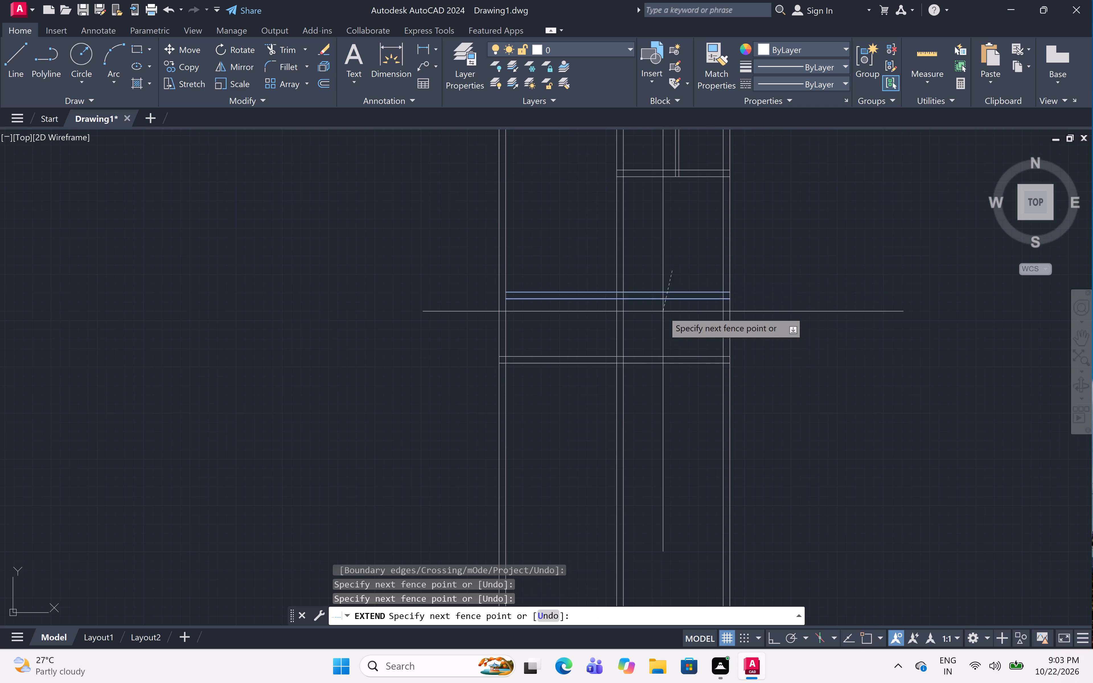
{"action": "left_click", "coordinate": [663, 311]}
{"action": "left_click", "coordinate": [584, 278]}
{"action": "left_click", "coordinate": [563, 306]}
{"action": "key", "text": "Escape"}
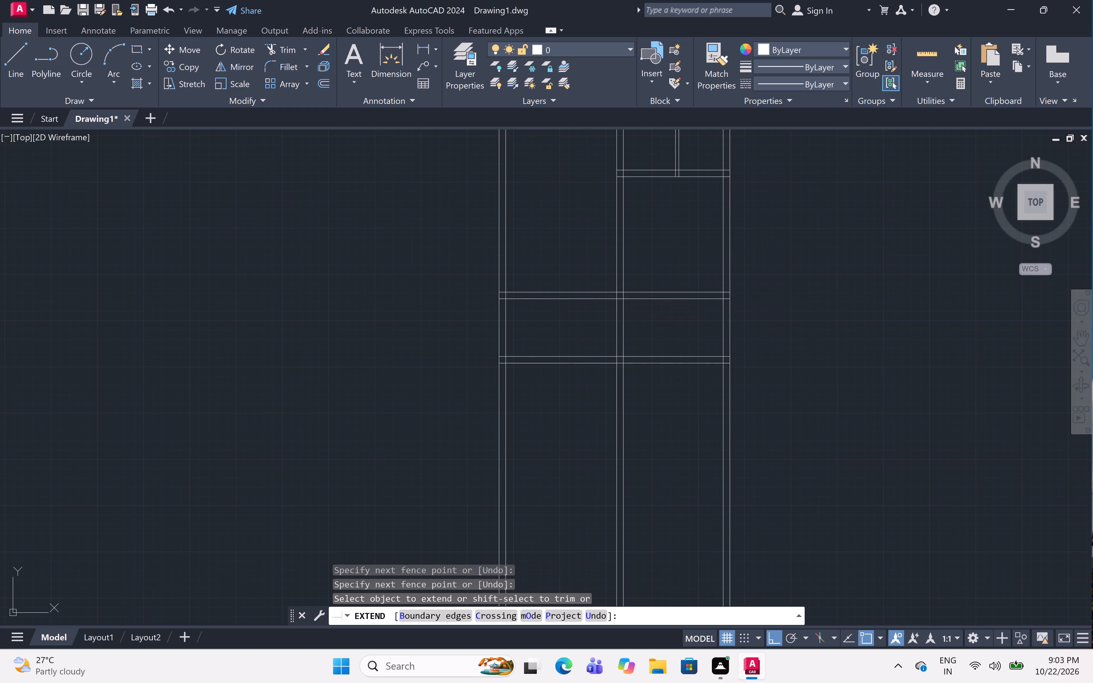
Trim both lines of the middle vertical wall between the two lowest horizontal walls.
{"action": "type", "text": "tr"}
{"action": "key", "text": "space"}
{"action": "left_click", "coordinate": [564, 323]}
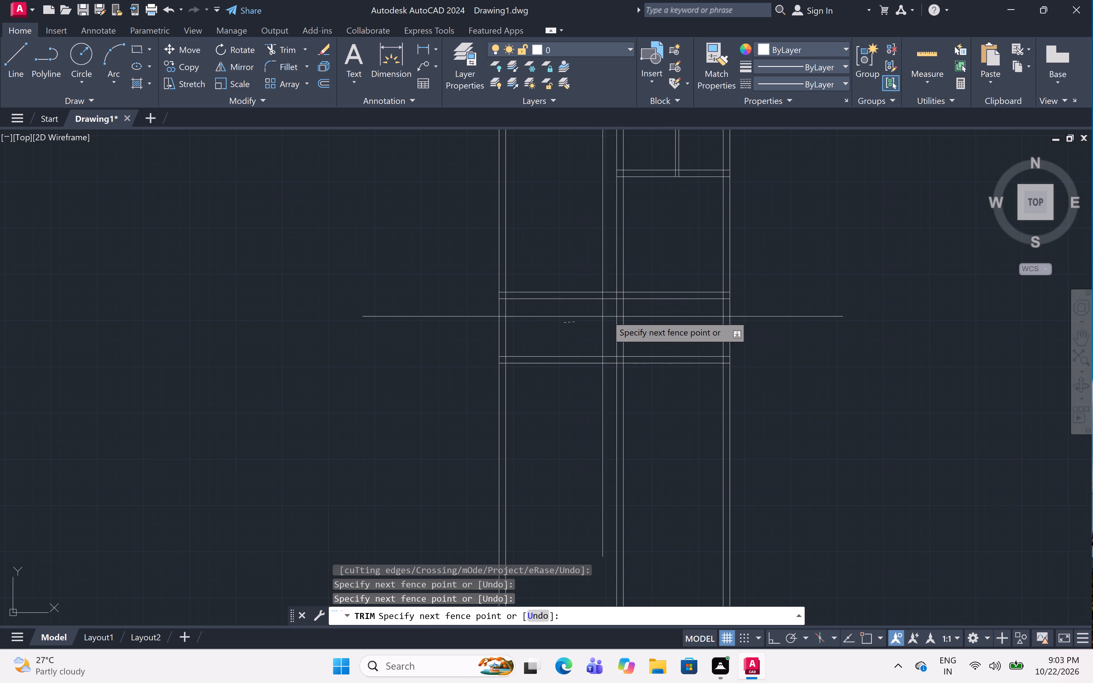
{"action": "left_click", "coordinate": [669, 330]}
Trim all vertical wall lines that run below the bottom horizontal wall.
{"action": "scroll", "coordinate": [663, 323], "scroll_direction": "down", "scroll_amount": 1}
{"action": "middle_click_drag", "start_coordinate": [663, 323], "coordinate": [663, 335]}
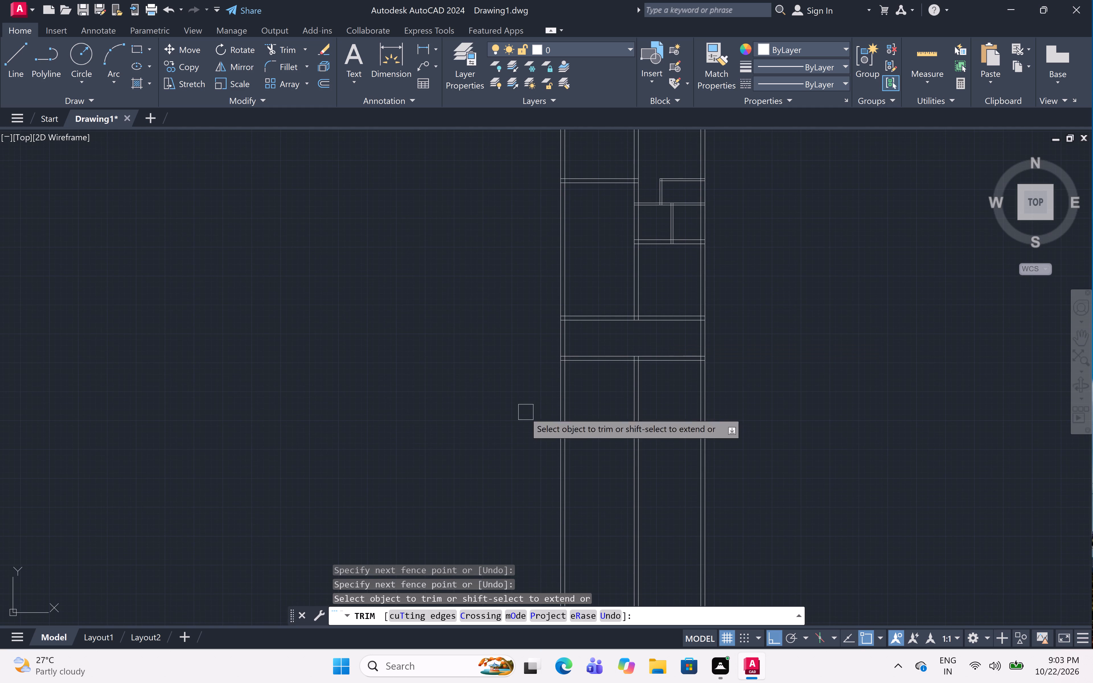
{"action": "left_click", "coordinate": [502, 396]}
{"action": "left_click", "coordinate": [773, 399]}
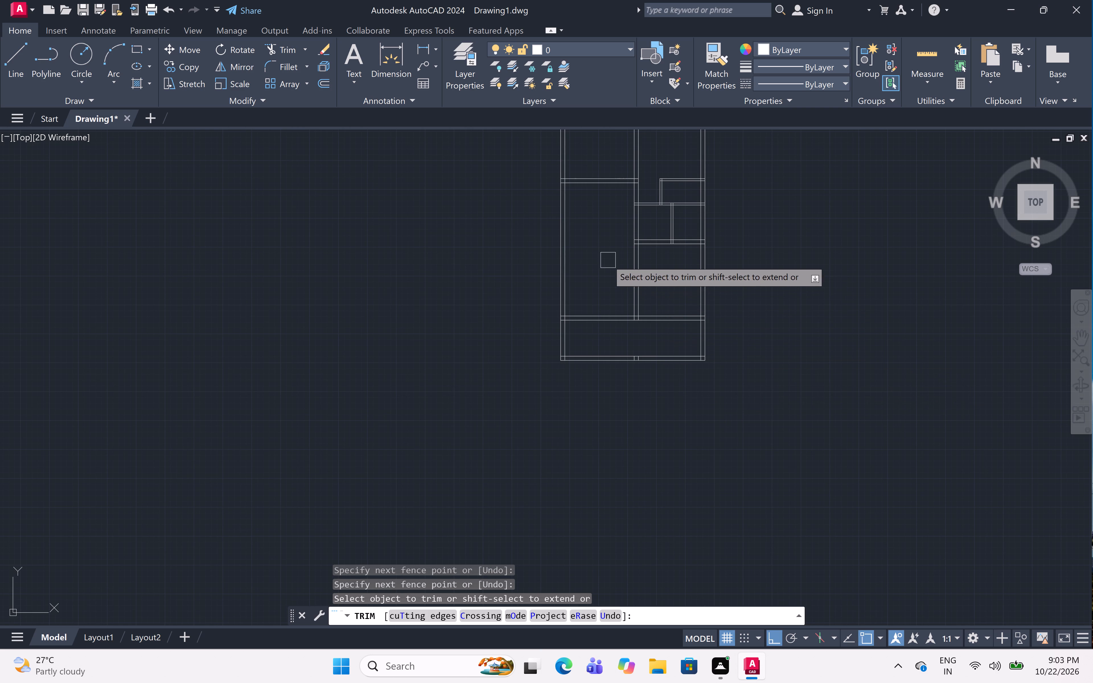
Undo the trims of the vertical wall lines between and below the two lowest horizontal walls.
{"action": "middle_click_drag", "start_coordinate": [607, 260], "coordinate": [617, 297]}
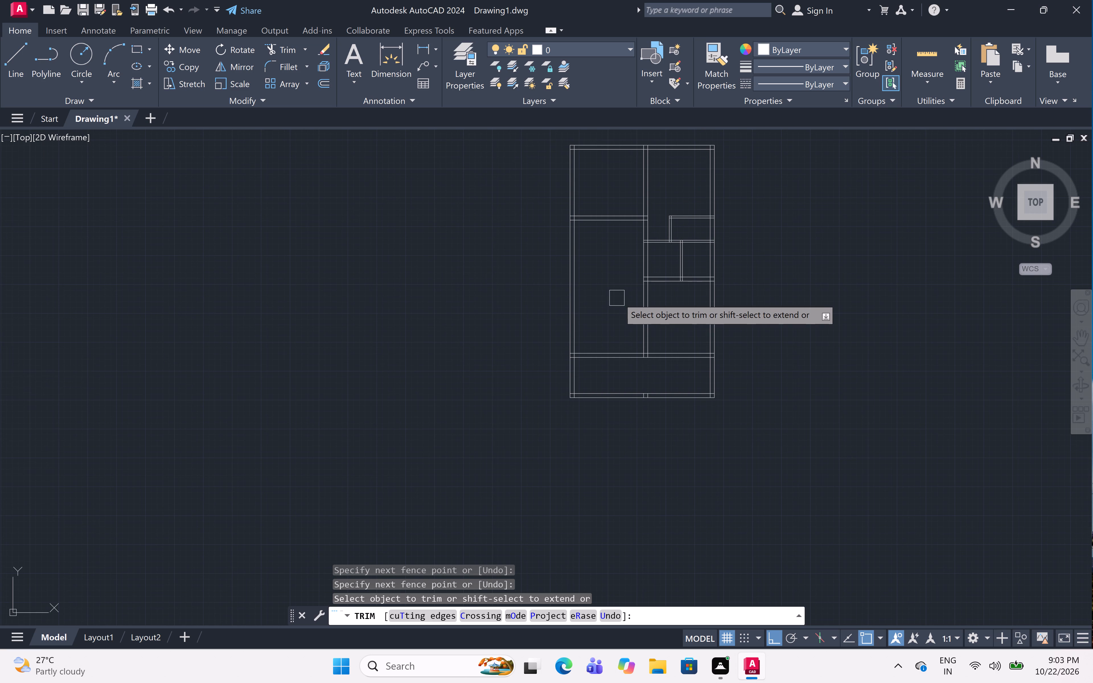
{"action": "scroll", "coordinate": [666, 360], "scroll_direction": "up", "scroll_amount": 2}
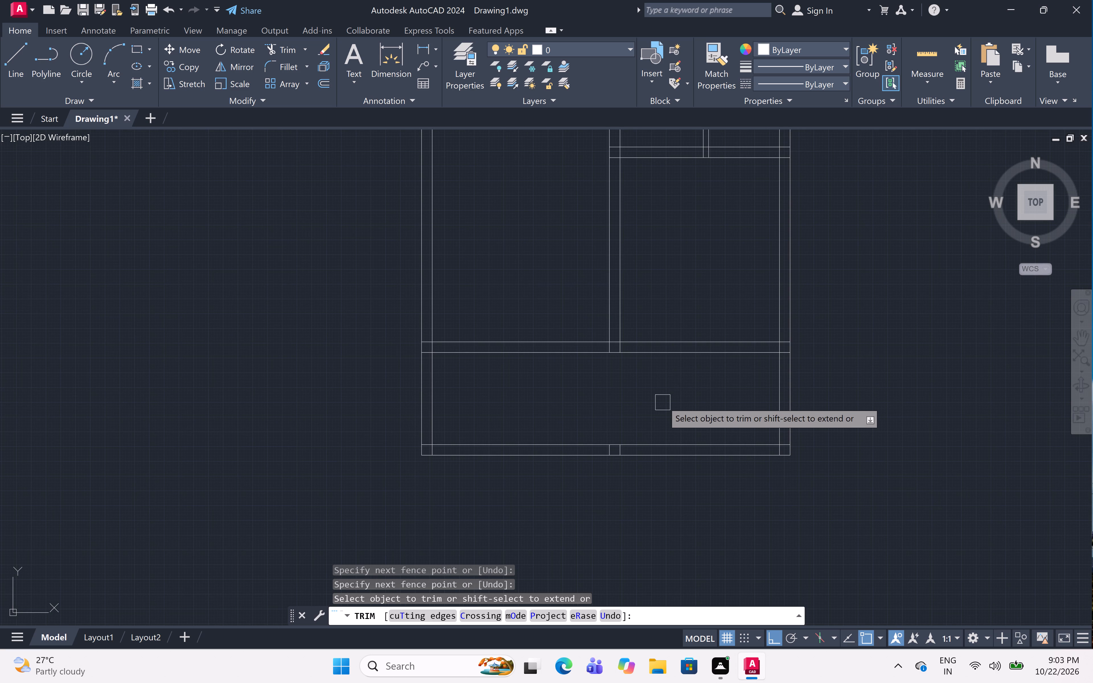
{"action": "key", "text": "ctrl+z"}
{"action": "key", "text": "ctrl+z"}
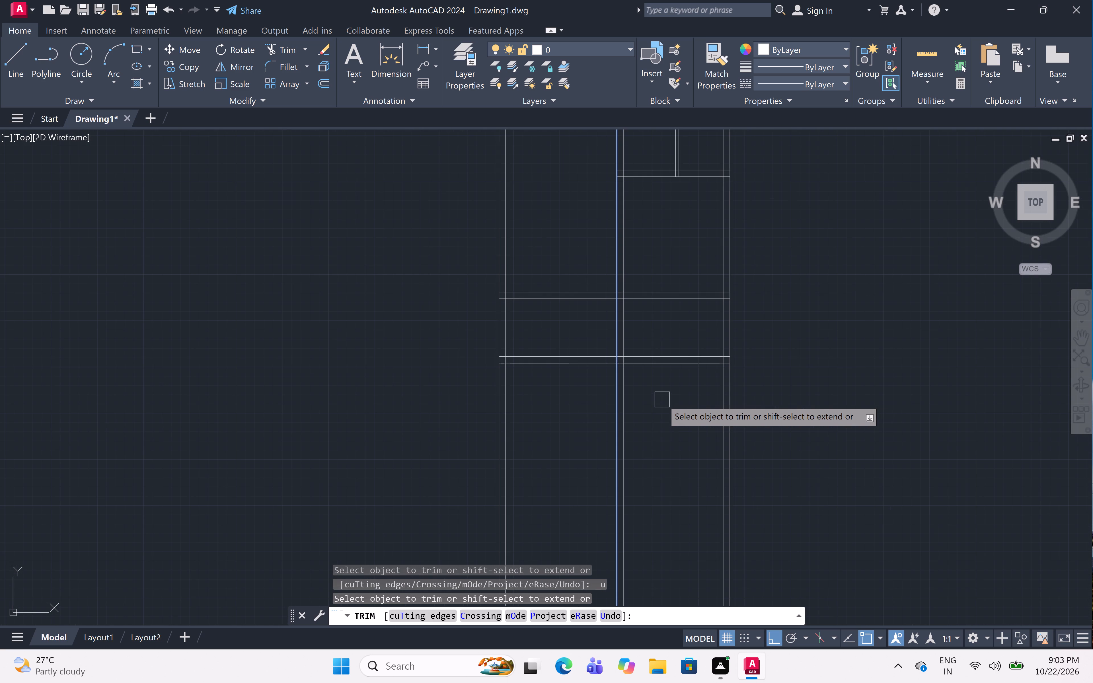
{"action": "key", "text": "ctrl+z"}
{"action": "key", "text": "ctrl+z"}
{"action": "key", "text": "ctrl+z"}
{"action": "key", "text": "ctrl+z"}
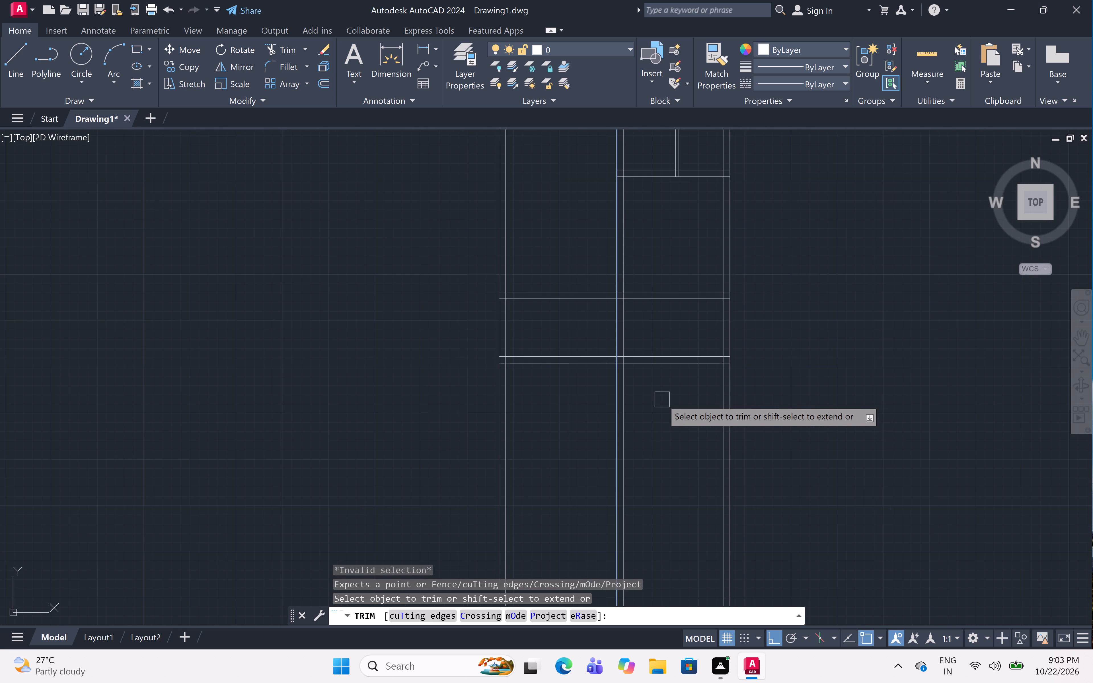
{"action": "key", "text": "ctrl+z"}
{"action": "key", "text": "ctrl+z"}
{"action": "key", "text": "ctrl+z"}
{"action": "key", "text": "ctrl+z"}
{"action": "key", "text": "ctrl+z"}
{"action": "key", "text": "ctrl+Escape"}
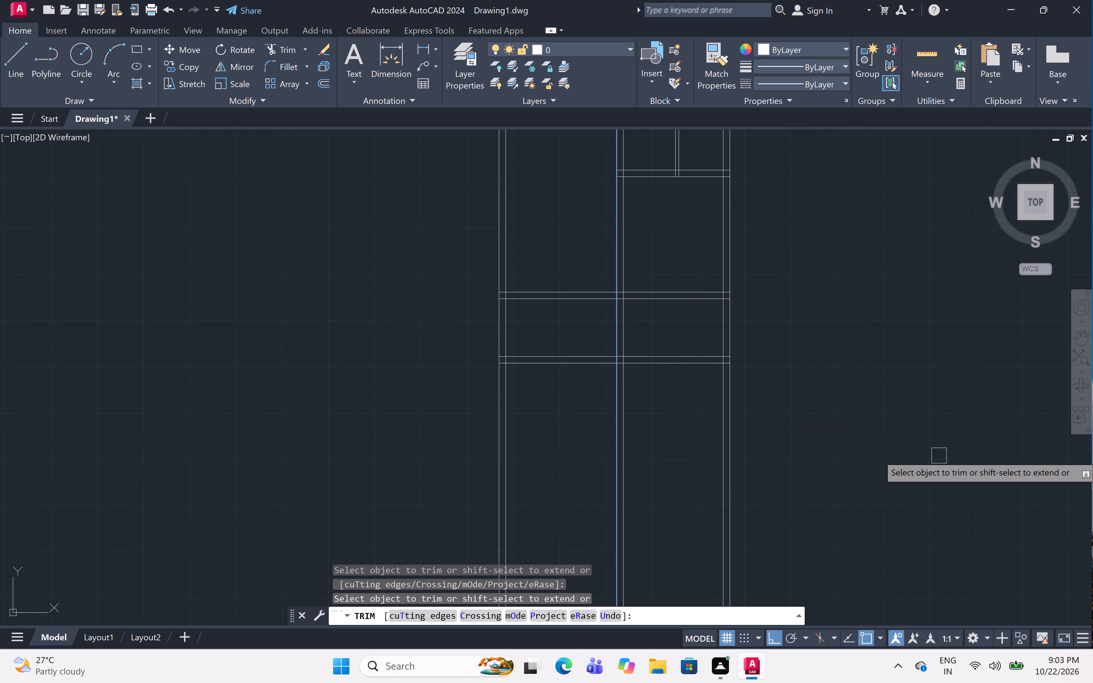
Undo the last trim, the wall extensions to the left outer wall, and both offsets that formed the lowest horizontal wall.
{"action": "key", "text": "ctrl+Escape"}
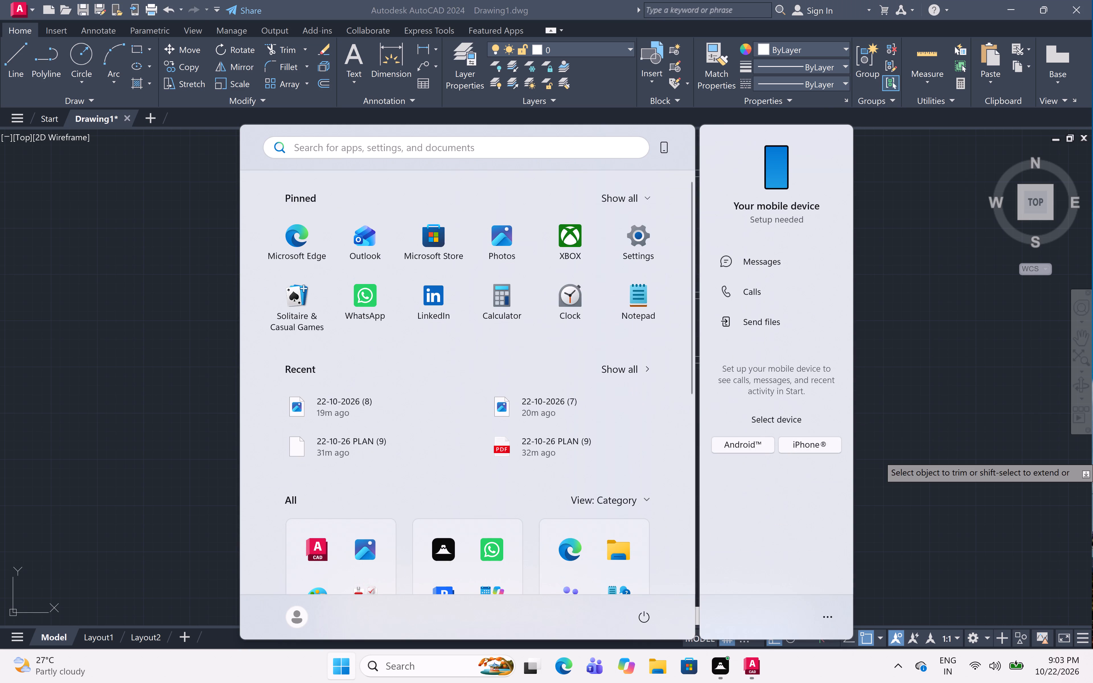
{"action": "key", "text": "Escape"}
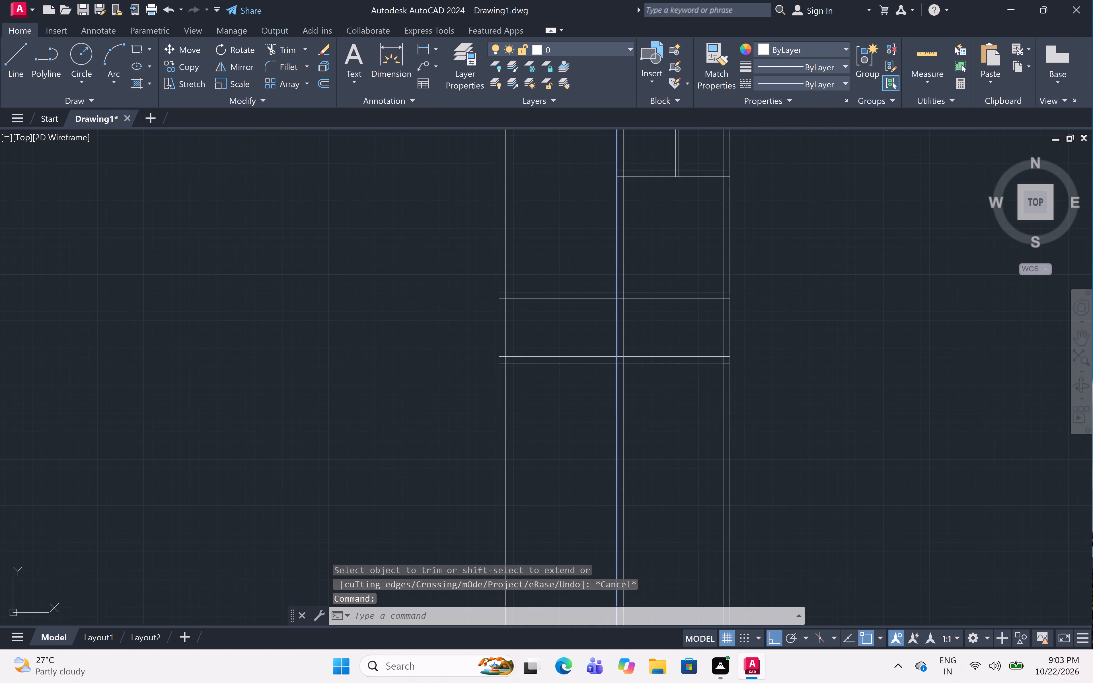
{"action": "key", "text": "ctrl+z"}
{"action": "key", "text": "ctrl+z"}
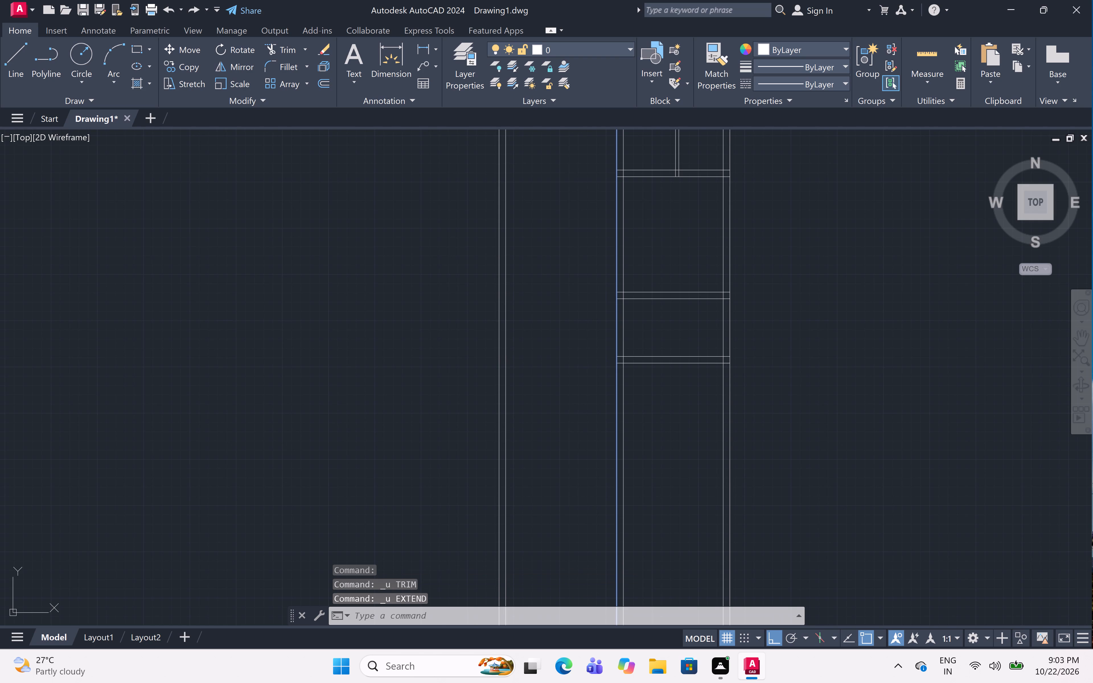
{"action": "key", "text": "ctrl+z"}
{"action": "key", "text": "ctrl+z"}
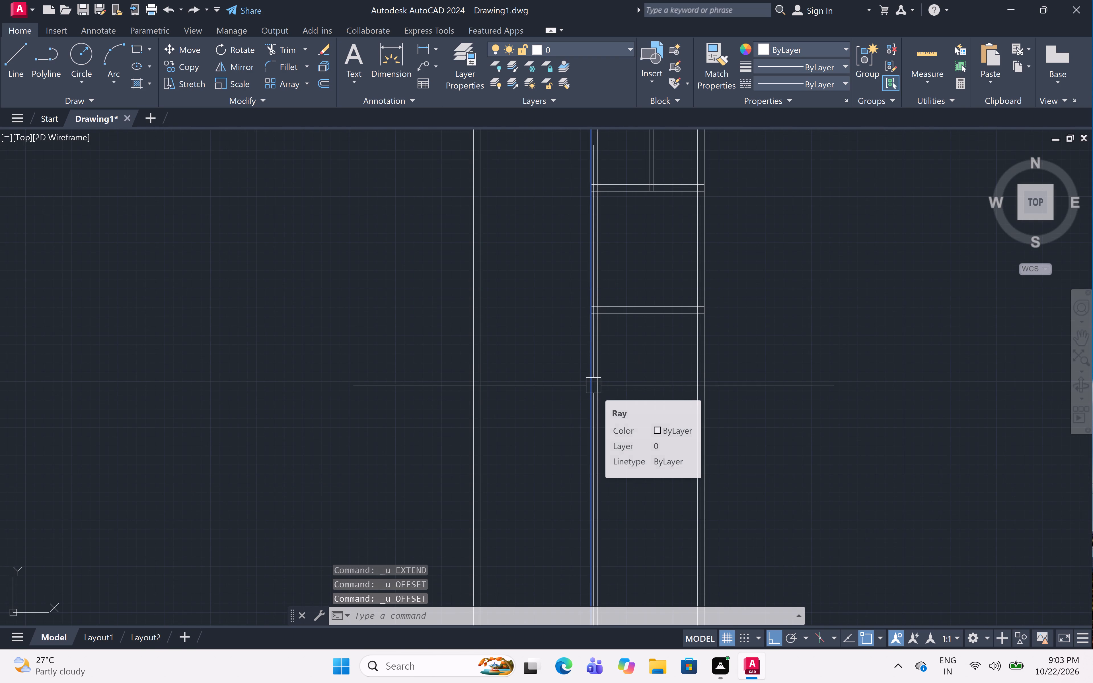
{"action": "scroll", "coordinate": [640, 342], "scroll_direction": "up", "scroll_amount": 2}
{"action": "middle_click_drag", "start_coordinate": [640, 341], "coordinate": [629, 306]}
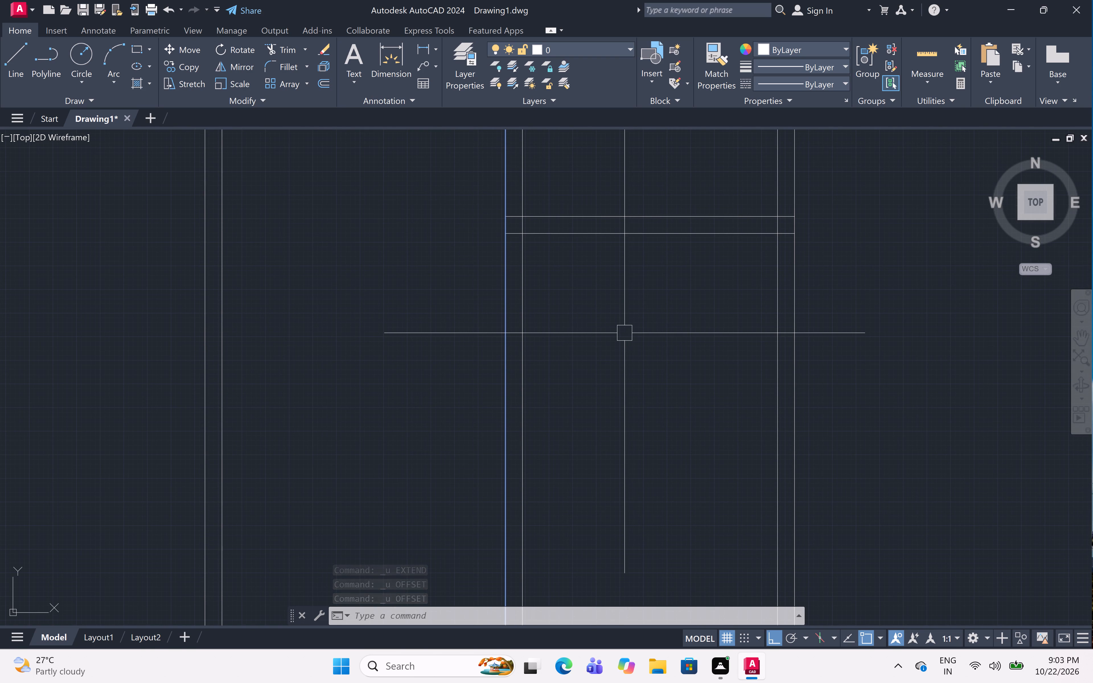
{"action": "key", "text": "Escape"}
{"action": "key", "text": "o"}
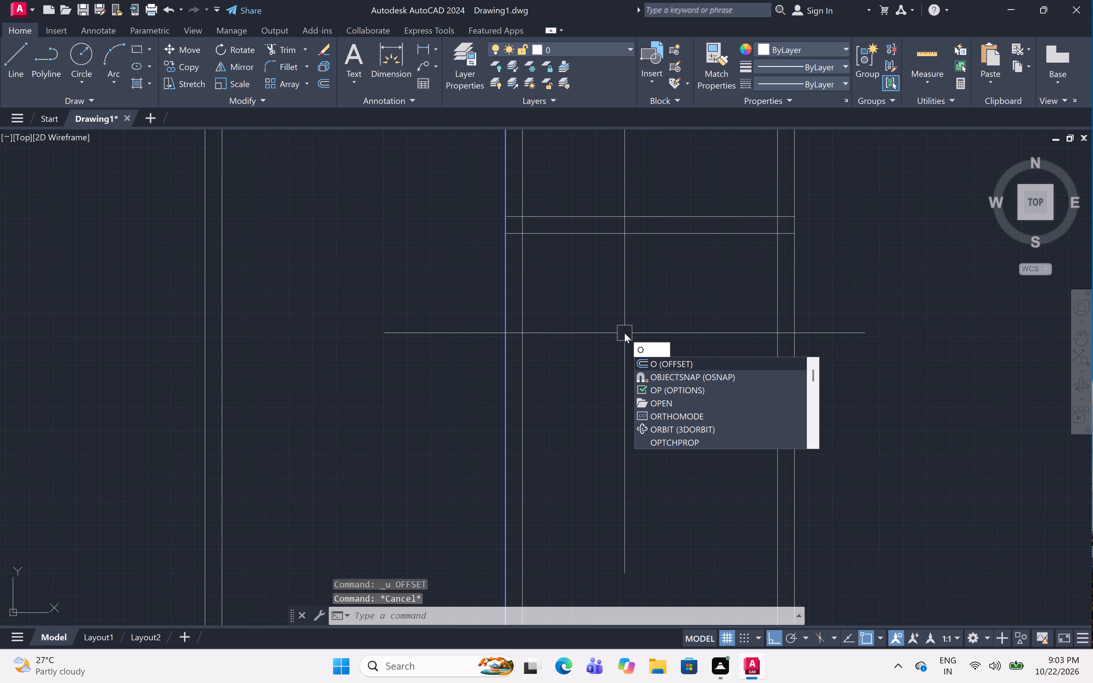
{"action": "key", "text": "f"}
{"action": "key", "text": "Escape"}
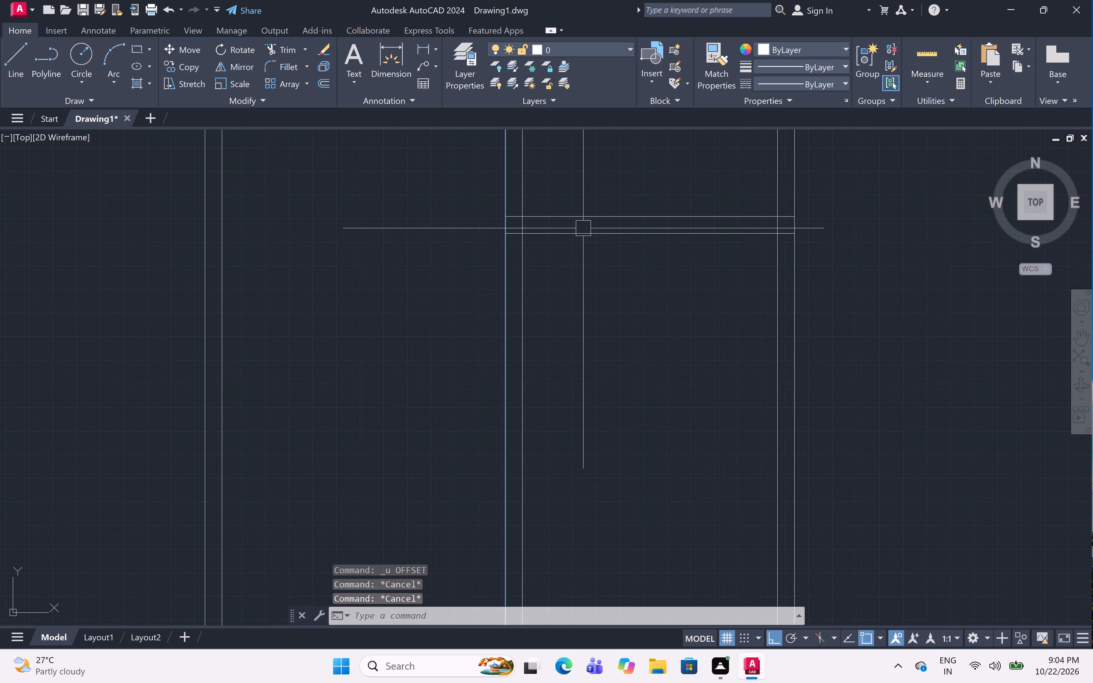
Trim away the lower line of the bottom horizontal wall between the middle vertical wall and the right outer wall.
{"action": "type", "text": "tr"}
{"action": "key", "text": "space"}
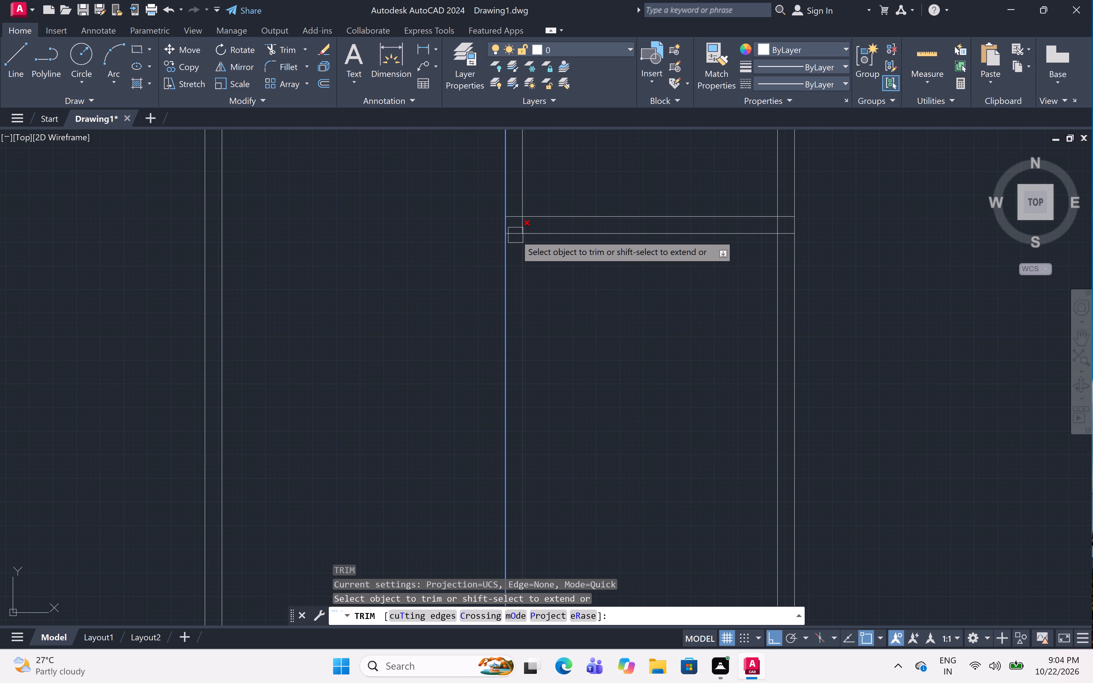
{"action": "scroll", "coordinate": [511, 231], "scroll_direction": "up", "scroll_amount": 3}
{"action": "left_click", "coordinate": [513, 238]}
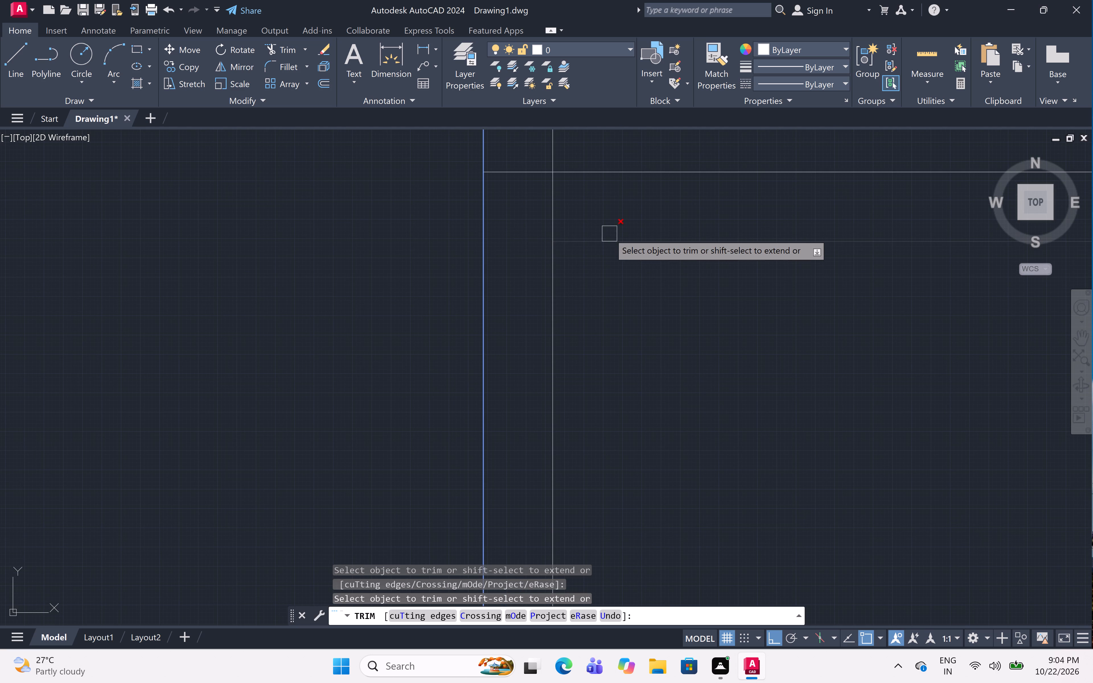
{"action": "left_click", "coordinate": [608, 242]}
{"action": "scroll", "coordinate": [606, 242], "scroll_direction": "down", "scroll_amount": 5}
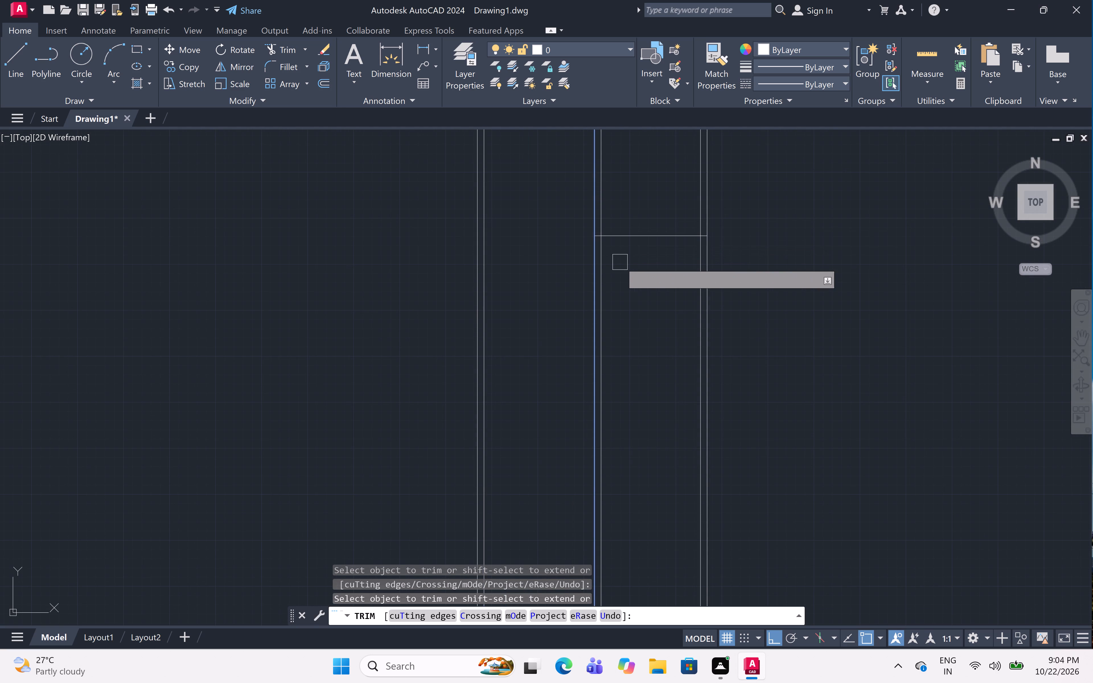
{"action": "key", "text": "Escape"}
Offset the remaining bottom horizontal line 4.5" downward to form a partition.
{"action": "type", "text": "off"}
{"action": "key", "text": "space"}
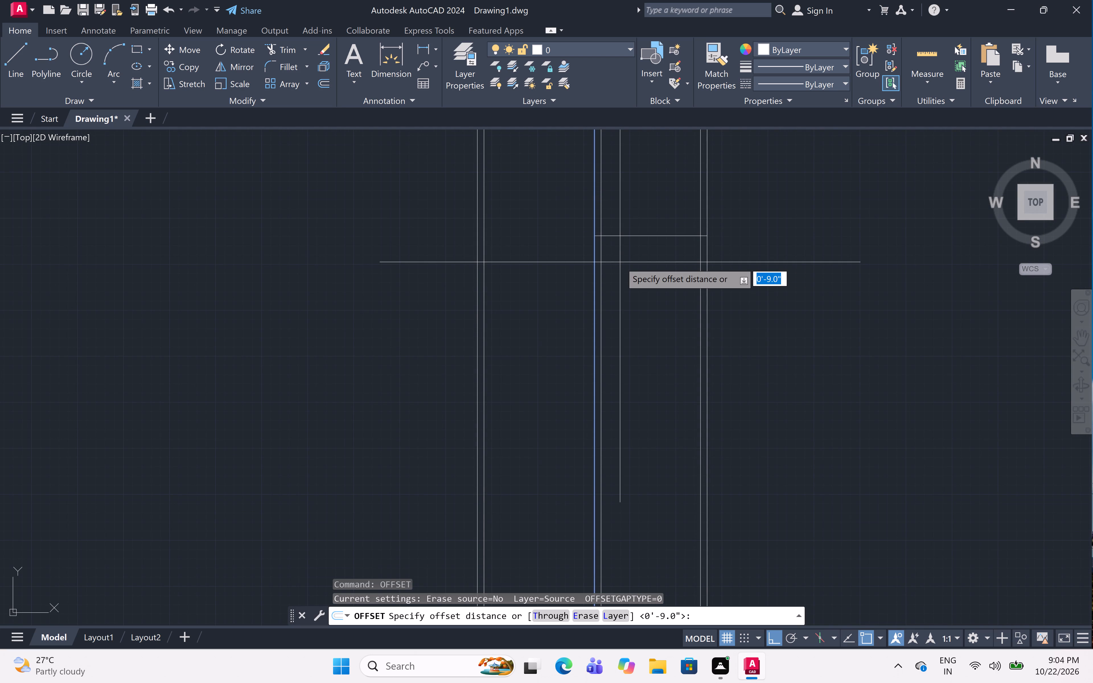
{"action": "type", "text": "4.5\""}
{"action": "key", "text": "space"}
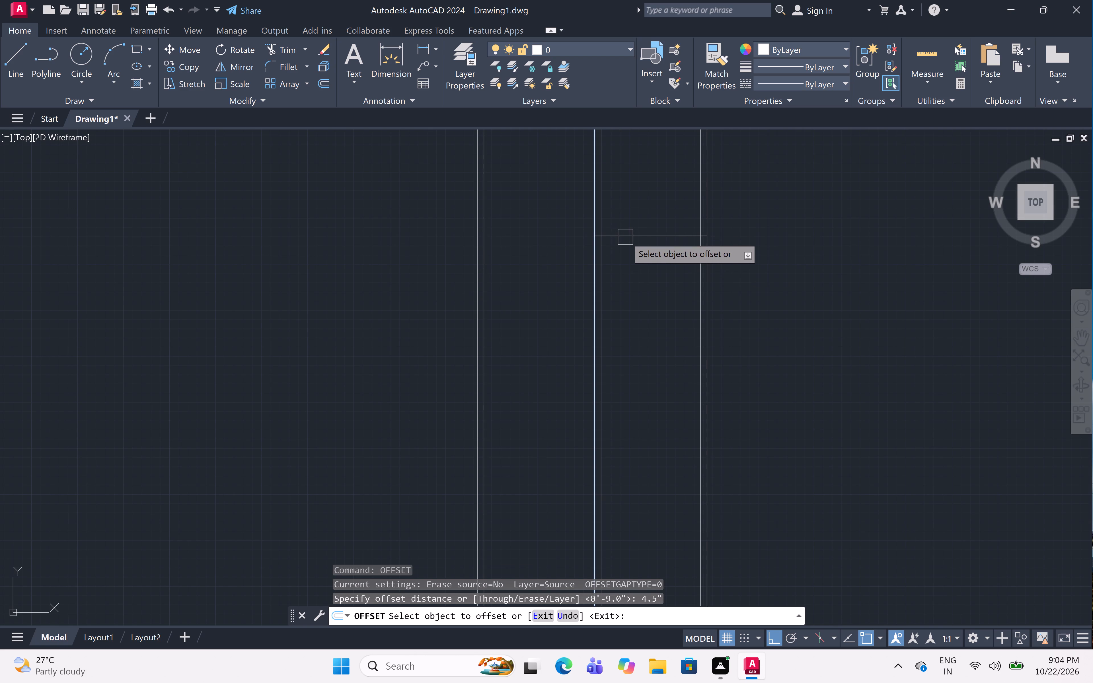
{"action": "left_click", "coordinate": [626, 237]}
{"action": "left_click", "coordinate": [630, 270]}
{"action": "key", "text": "space"}
Offset the horizontal partition's lower line 4' downward.
{"action": "key", "text": "space"}
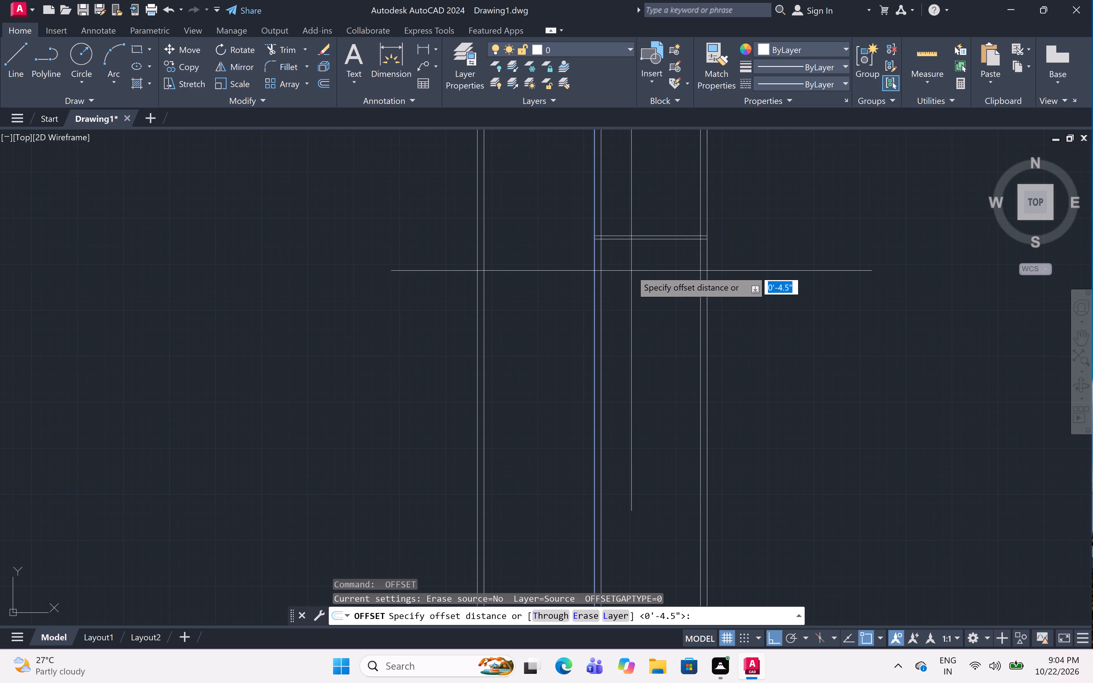
{"action": "key", "text": "4"}
{"action": "type", "text": "'"}
{"action": "key", "text": "space"}
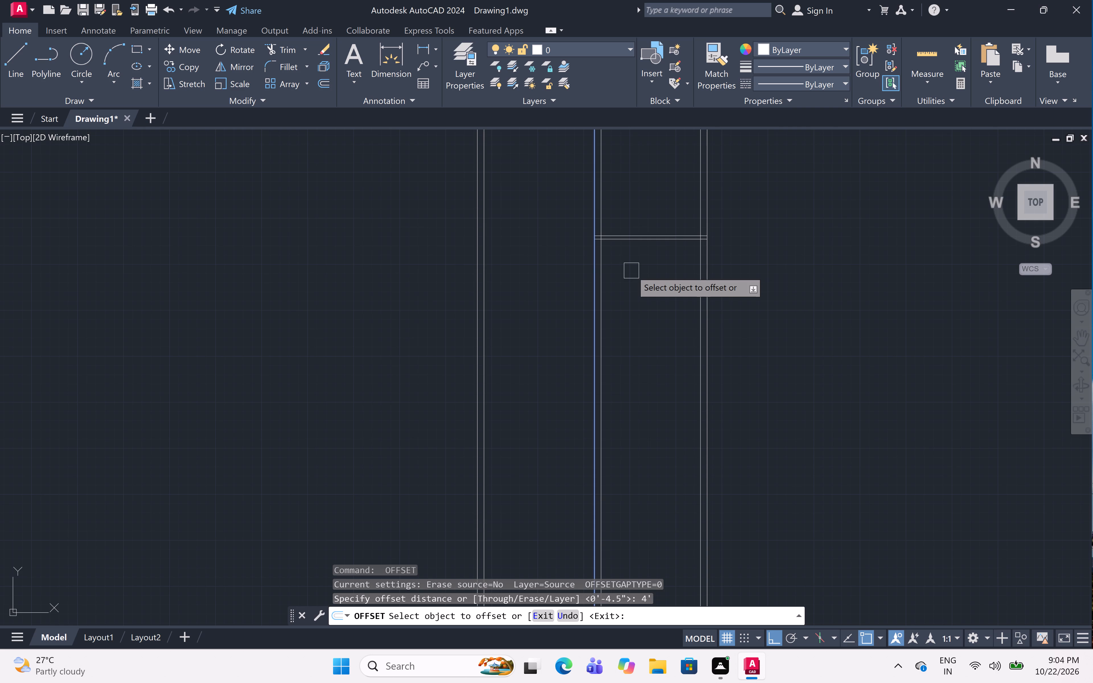
{"action": "scroll", "coordinate": [683, 235], "scroll_direction": "up", "scroll_amount": 2}
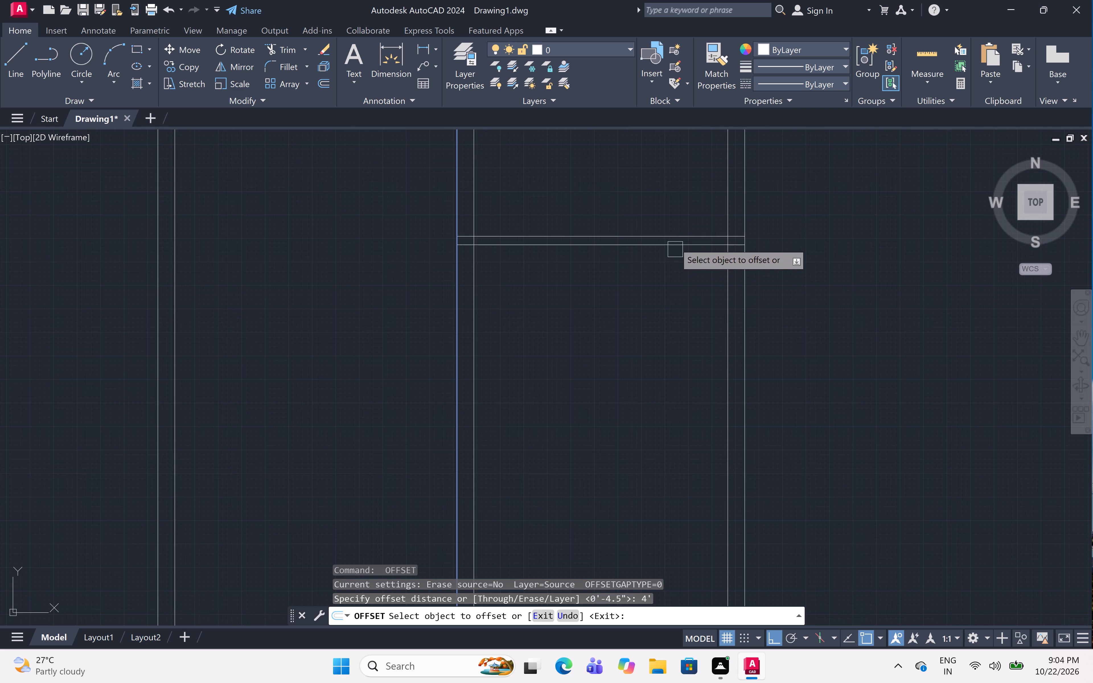
{"action": "left_click", "coordinate": [675, 243]}
{"action": "left_click", "coordinate": [665, 359]}
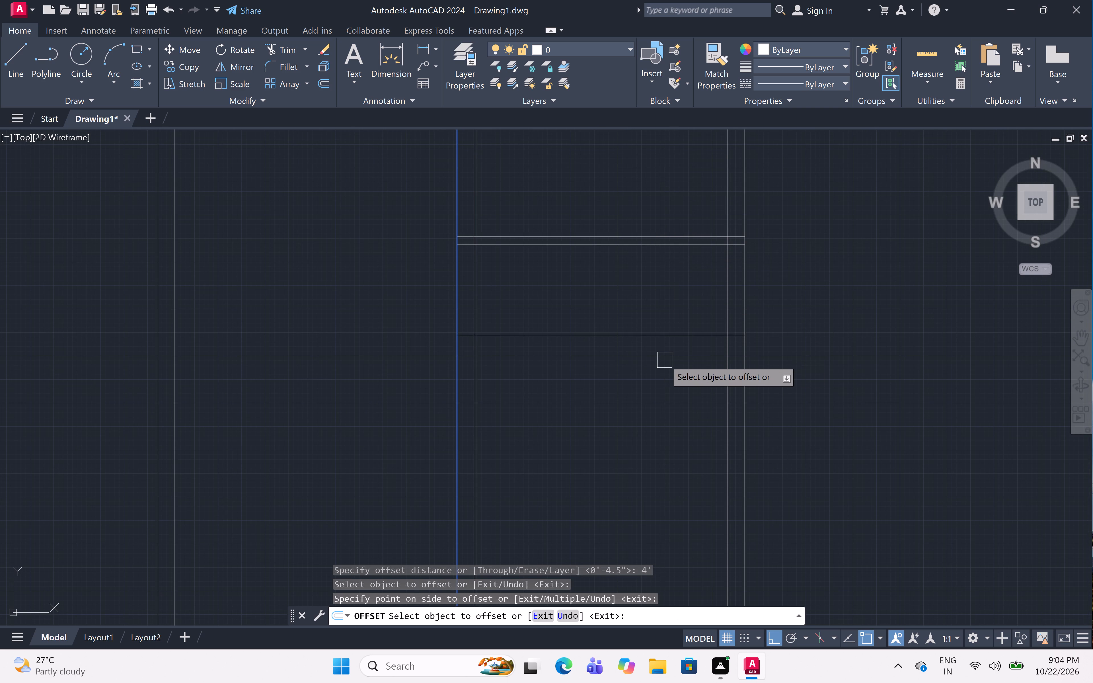
{"action": "key", "text": "space"}
Offset the new bottom horizontal line 9" downward to form a wall.
{"action": "key", "text": "space"}
{"action": "type", "text": "9\""}
{"action": "key", "text": "space"}
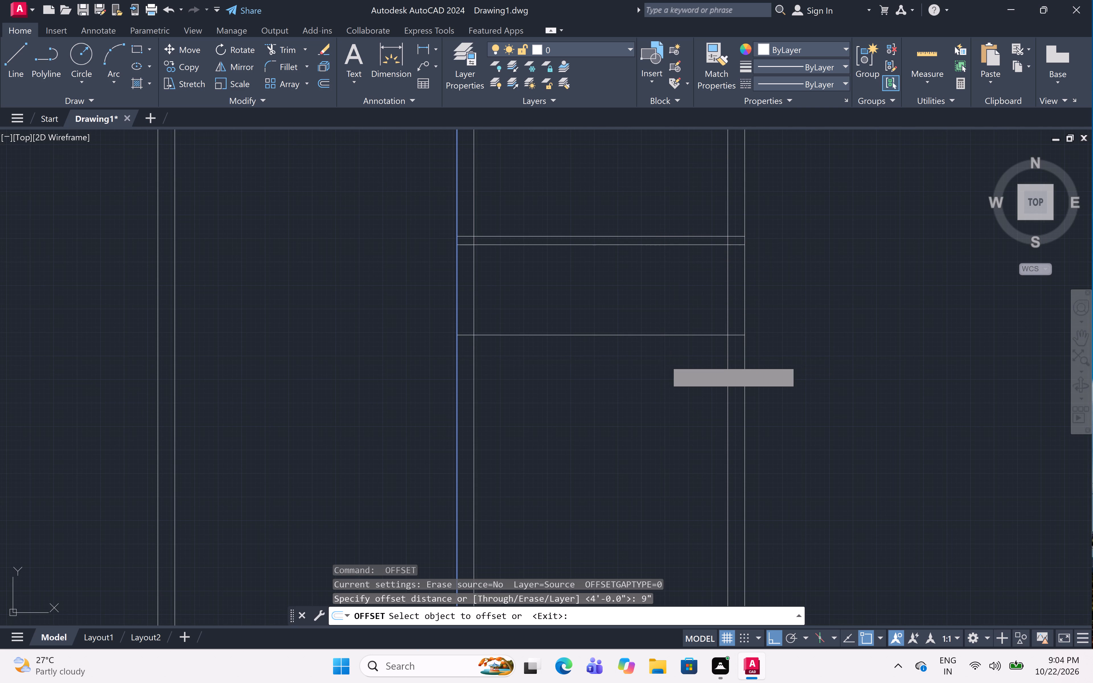
{"action": "left_click_drag", "start_coordinate": [662, 337], "coordinate": [661, 357]}
{"action": "left_click", "coordinate": [653, 466]}
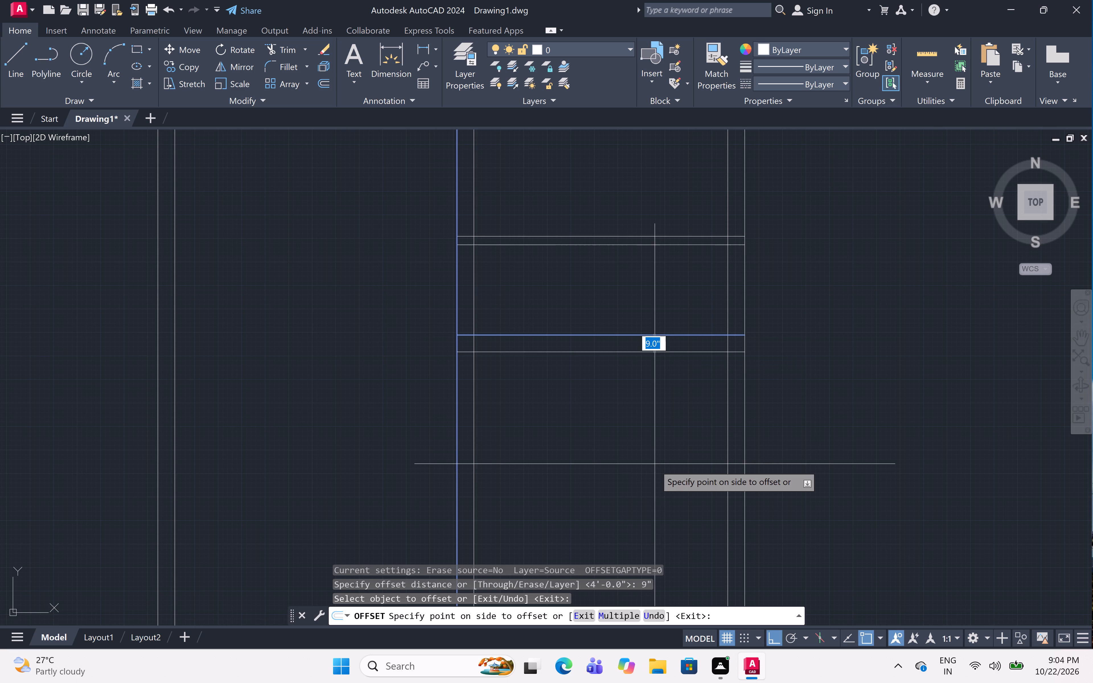
{"action": "key", "text": "space"}
Offset the right outer wall's inner line 6'6" to the left.
{"action": "key", "text": "space"}
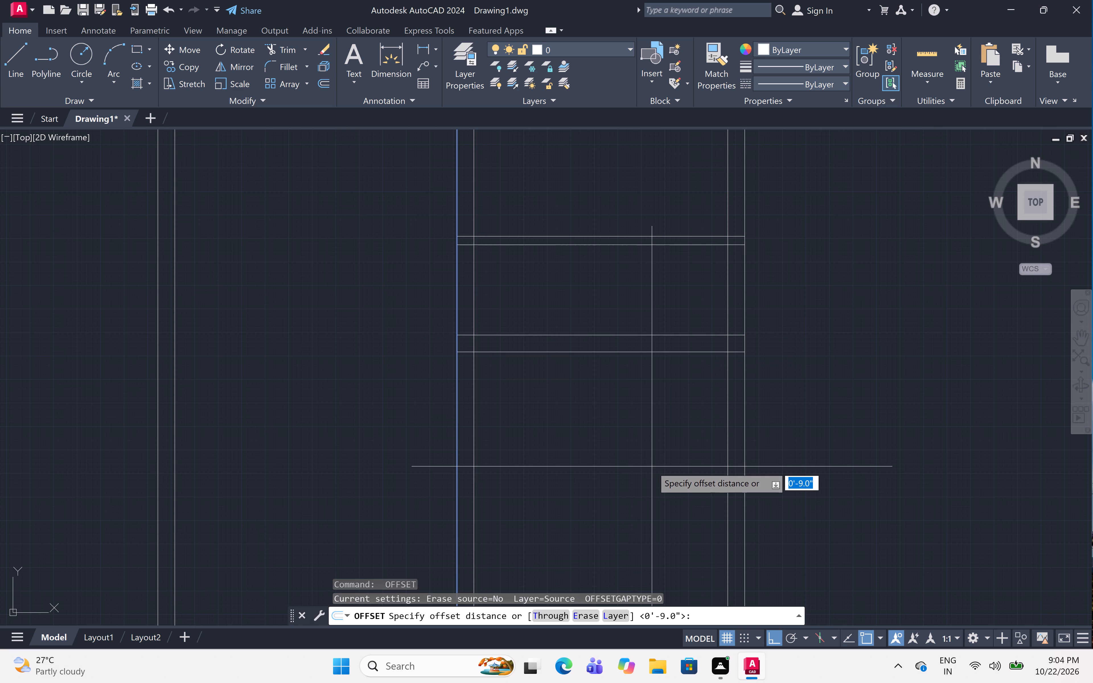
{"action": "type", "text": "6'6\""}
{"action": "key", "text": "space"}
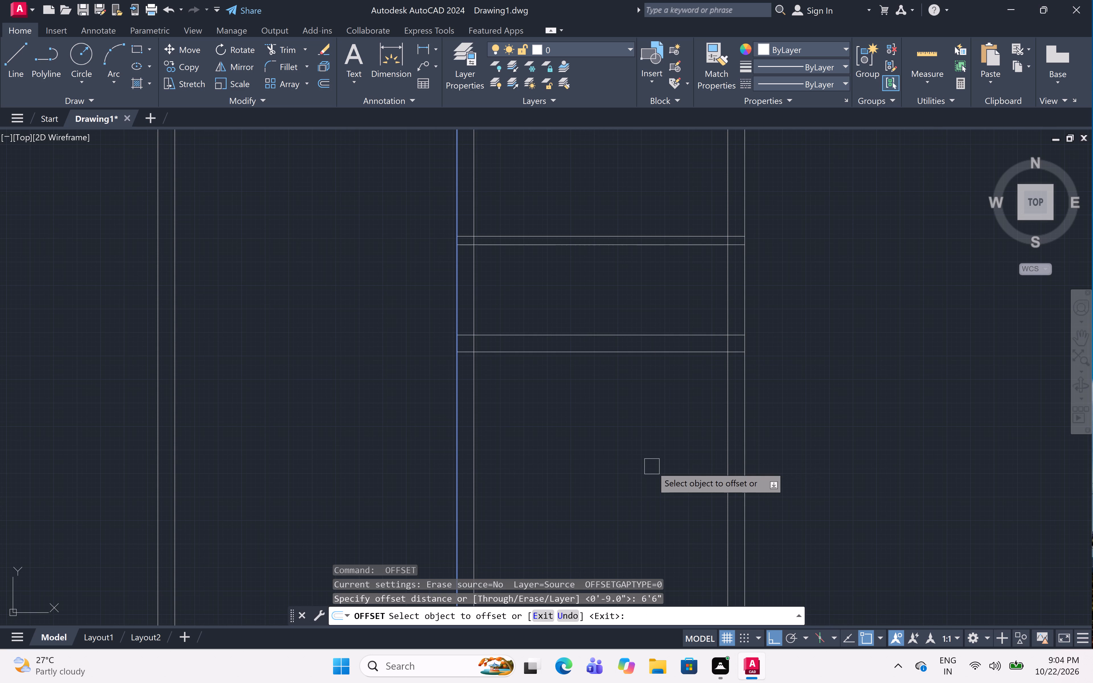
{"action": "left_click", "coordinate": [722, 281]}
{"action": "left_click", "coordinate": [528, 268]}
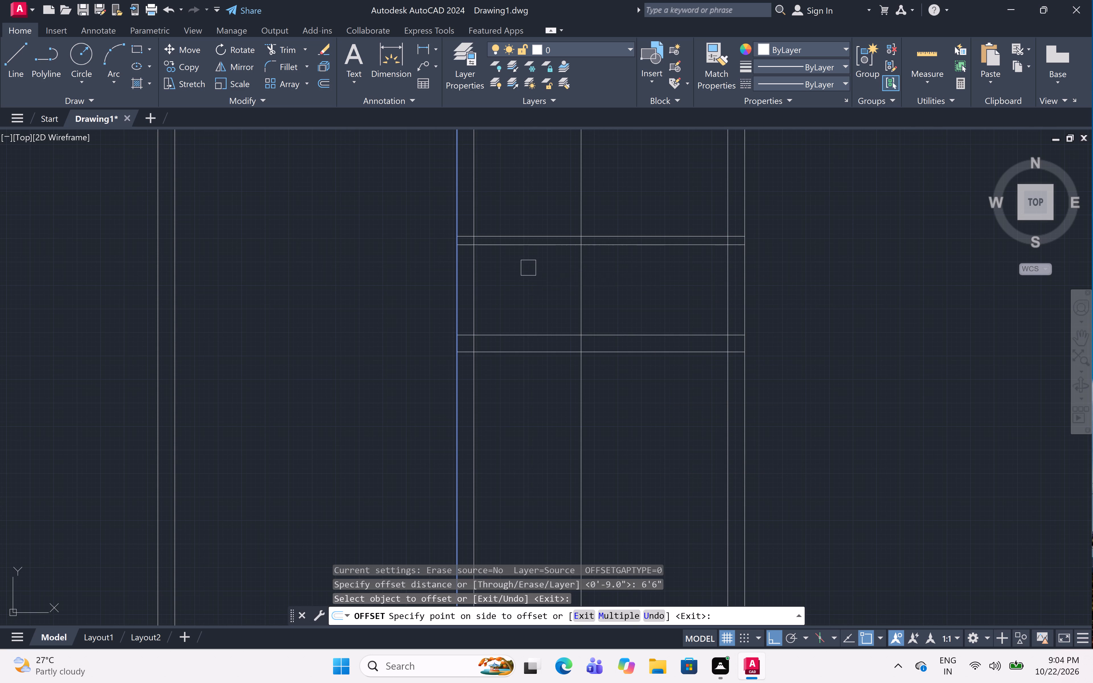
{"action": "key", "text": "space"}
Offset the new vertical line 4.5" to the left to form a vertical partition.
{"action": "key", "text": "space"}
{"action": "type", "text": "4.5\""}
{"action": "key", "text": "space"}
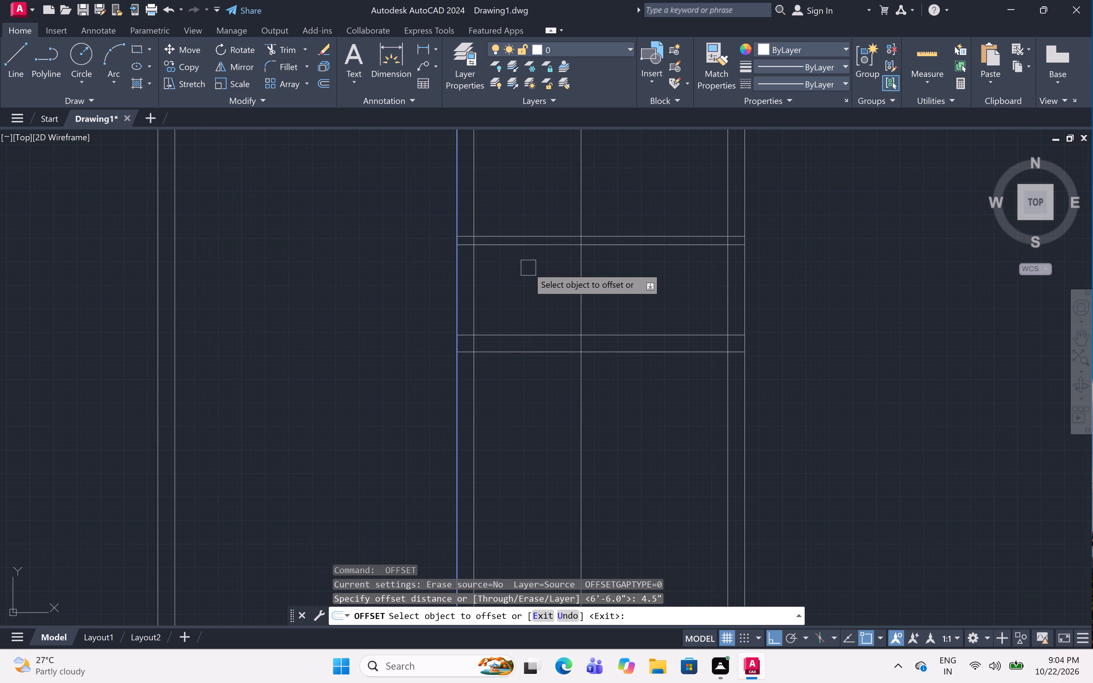
{"action": "left_click", "coordinate": [579, 295]}
{"action": "left_click", "coordinate": [508, 291]}
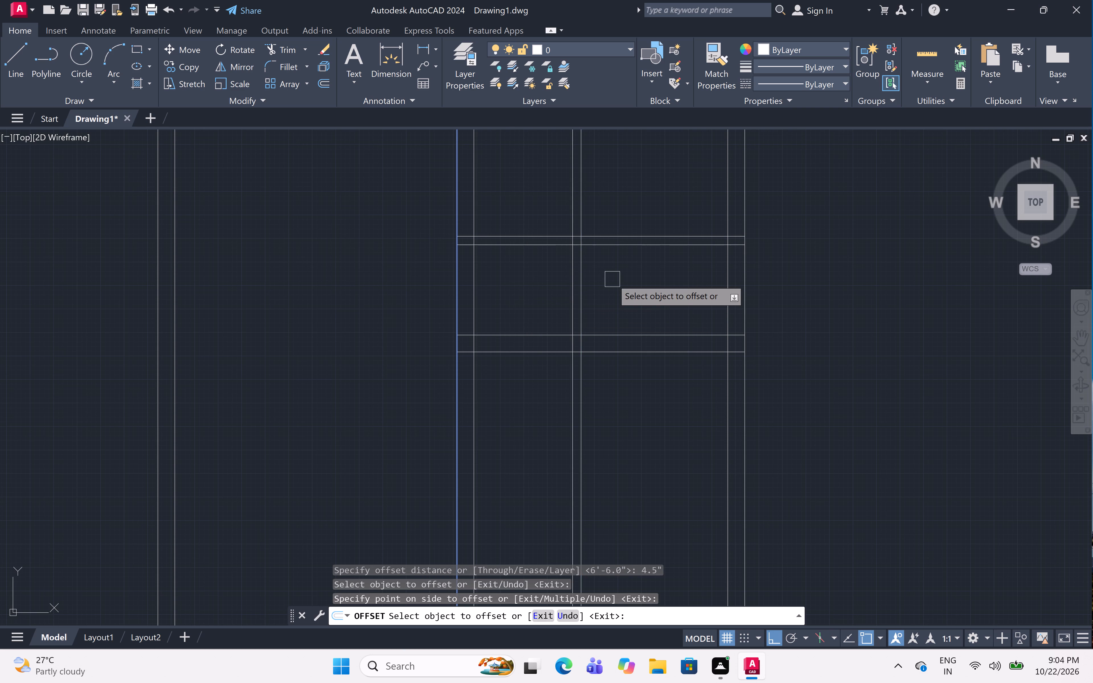
{"action": "key", "text": "Escape"}
Trim the vertical partition above the horizontal partition and below the bottom wall, and the horizontal partition from it to the middle wall.
{"action": "type", "text": "tr"}
{"action": "key", "text": "space"}
{"action": "left_click", "coordinate": [598, 215]}
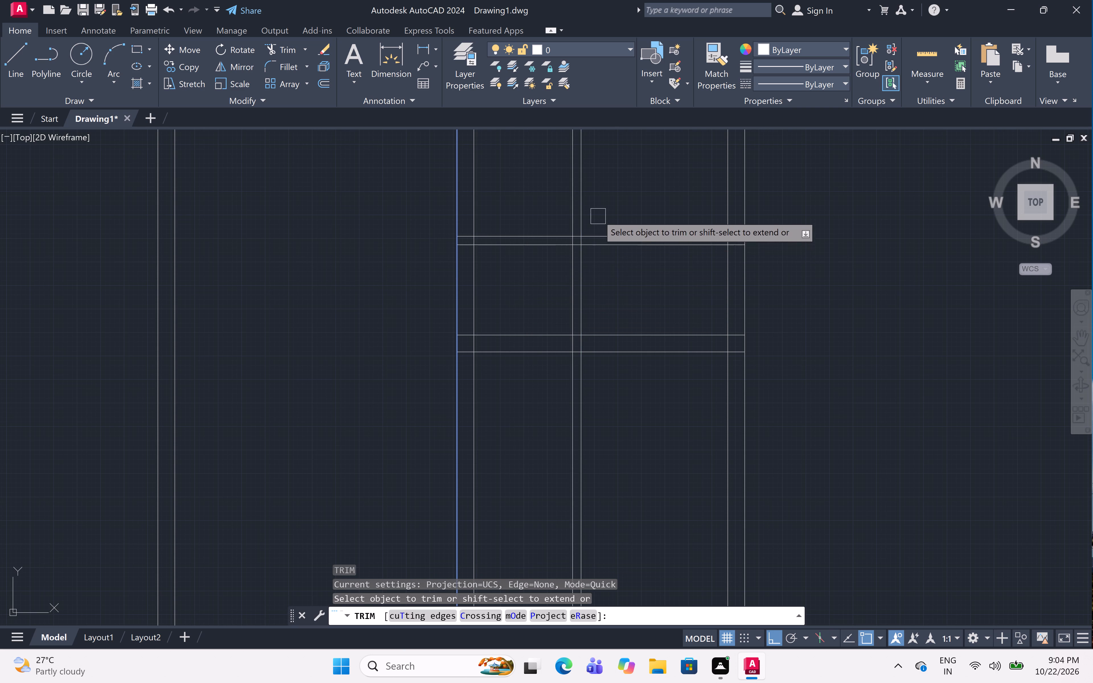
{"action": "left_click", "coordinate": [552, 209]}
{"action": "left_click", "coordinate": [544, 214]}
{"action": "left_click", "coordinate": [527, 277]}
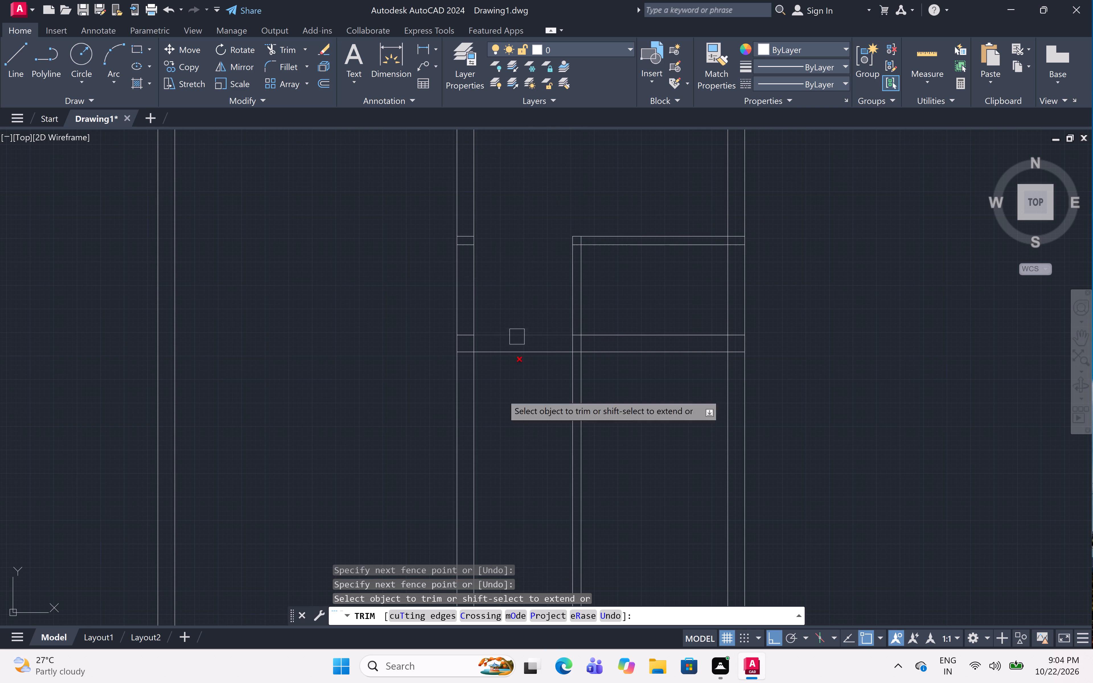
{"action": "left_click", "coordinate": [546, 413]}
{"action": "left_click", "coordinate": [625, 404]}
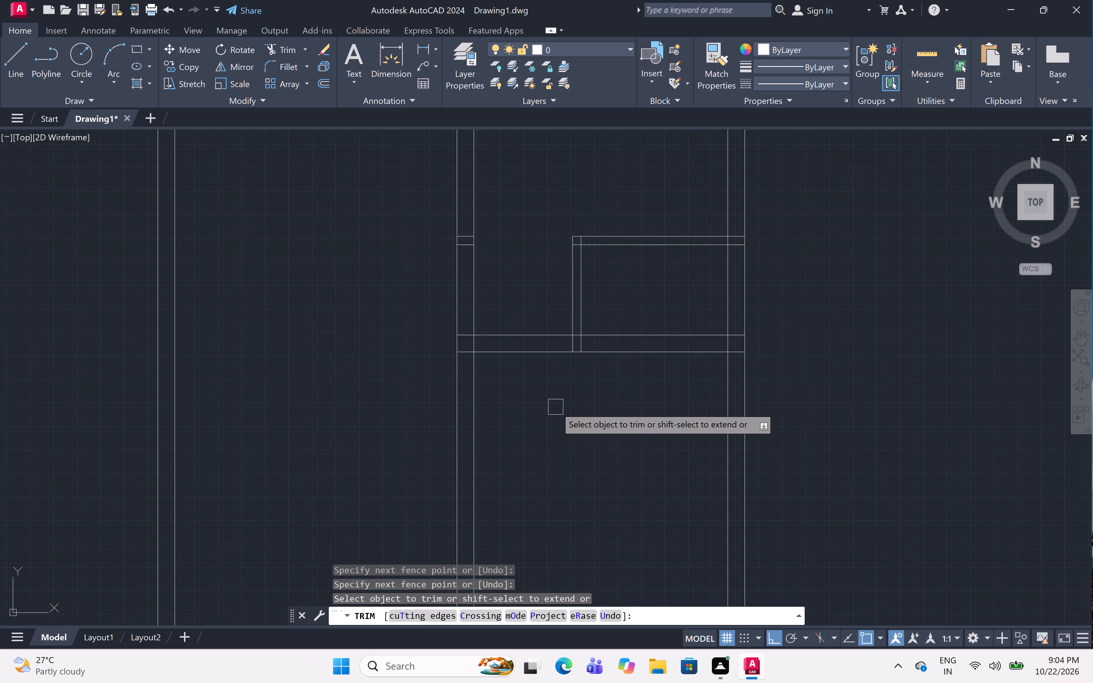
{"action": "key", "text": "Escape"}
Offset the lower line of the bottom 9" horizontal wall 6'6" downward.
{"action": "type", "text": "off"}
{"action": "key", "text": "space"}
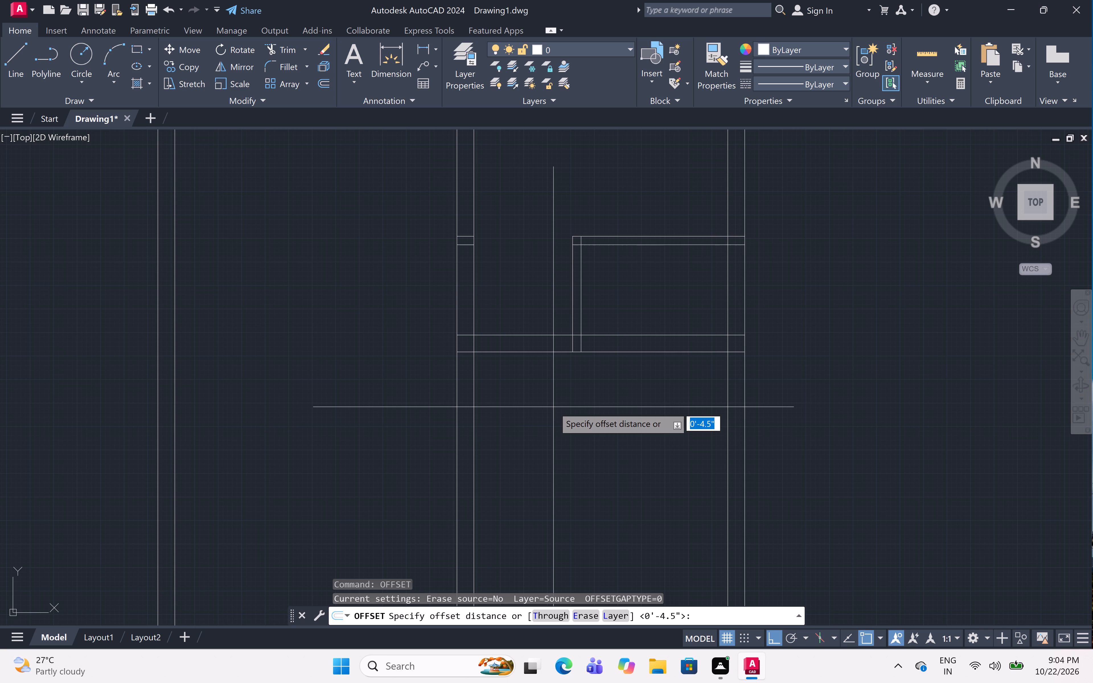
{"action": "type", "text": "6'6\""}
{"action": "key", "text": "space"}
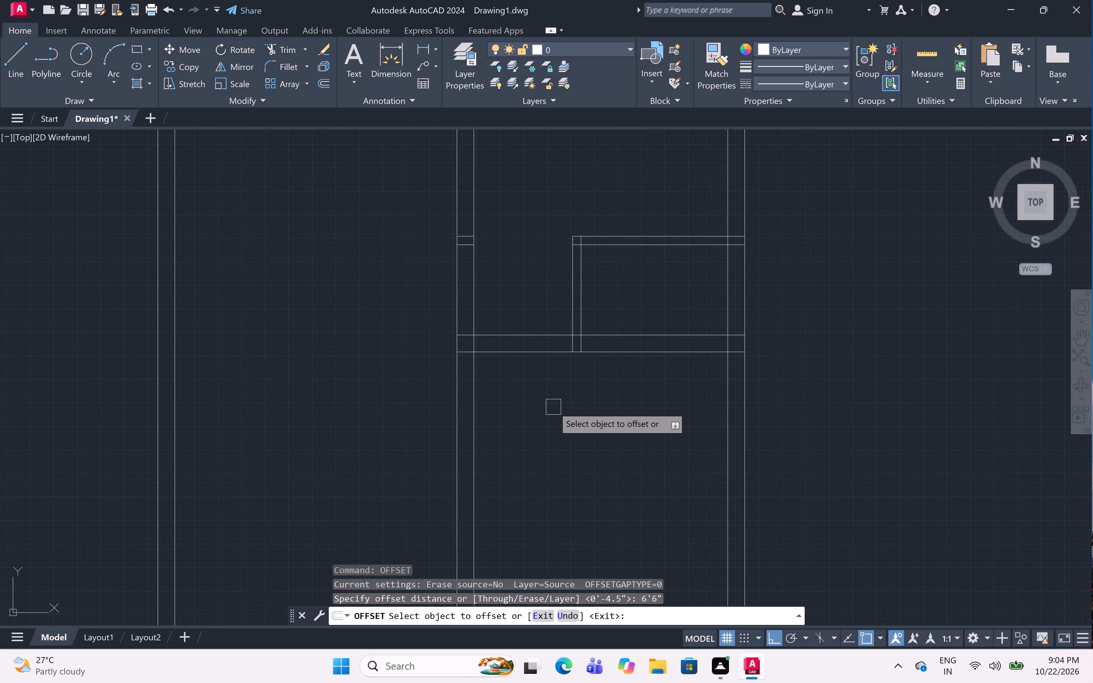
{"action": "left_click", "coordinate": [612, 356]}
{"action": "left_click", "coordinate": [603, 474]}
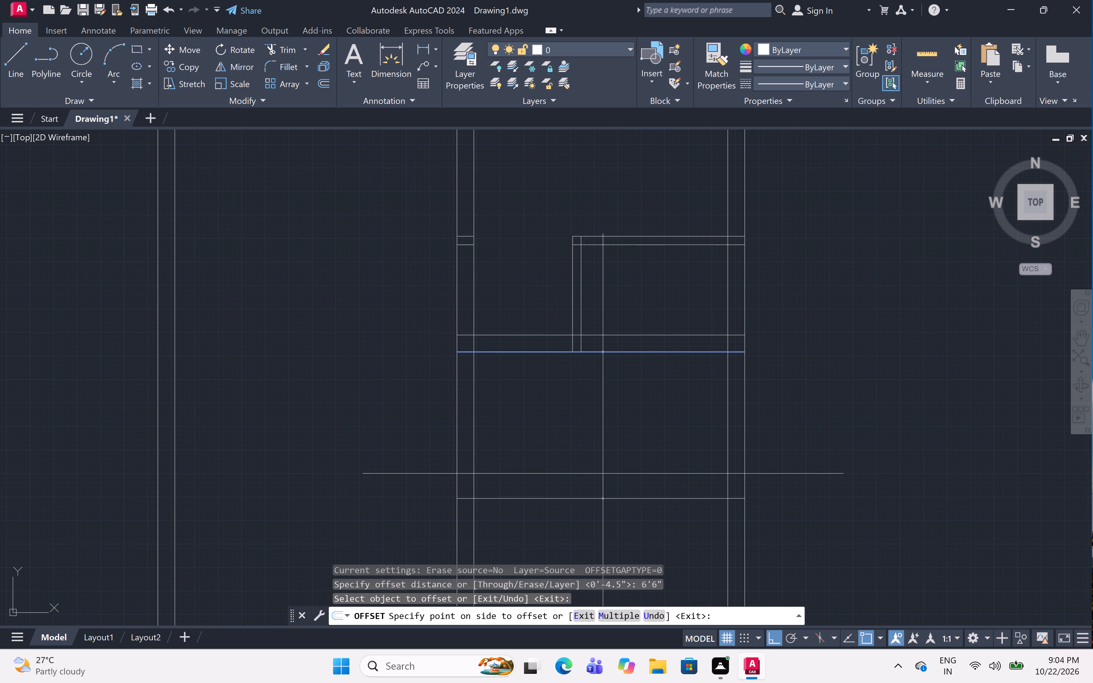
{"action": "scroll", "coordinate": [613, 383], "scroll_direction": "down", "scroll_amount": 1}
{"action": "scroll", "coordinate": [621, 474], "scroll_direction": "up", "scroll_amount": 1}
{"action": "key", "text": "space"}
Offset the new lowest horizontal line 9" downward to form a wall.
{"action": "key", "text": "space"}
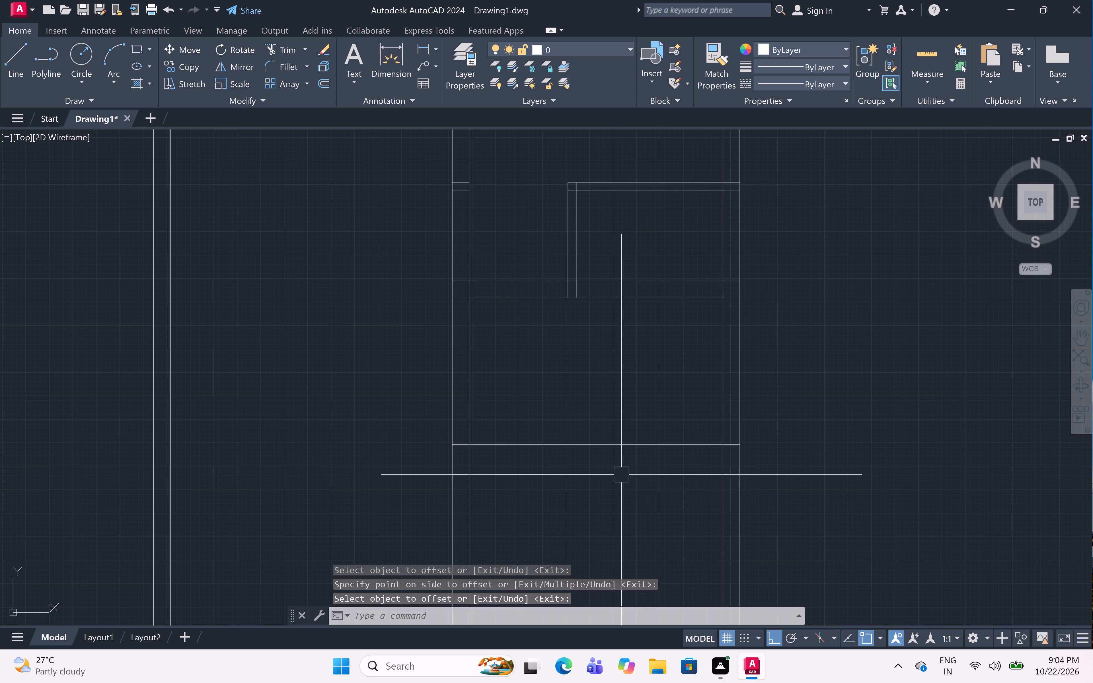
{"action": "type", "text": "9"}
{"action": "type", "text": "\""}
{"action": "key", "text": "space"}
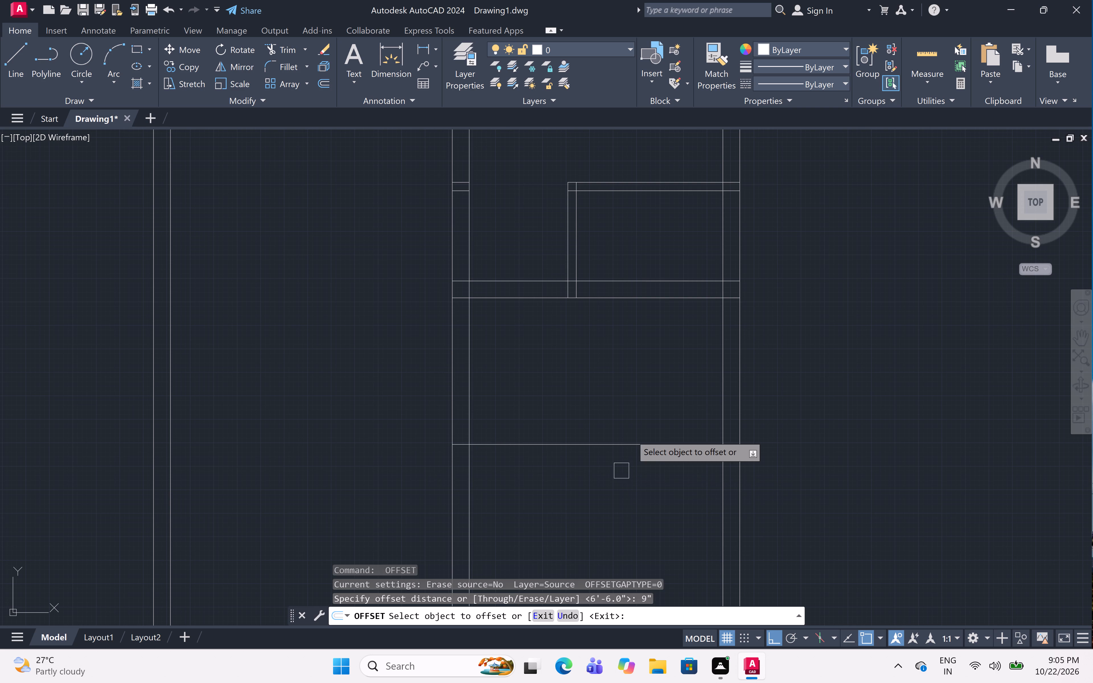
{"action": "left_click", "coordinate": [632, 443]}
{"action": "left_click", "coordinate": [625, 494]}
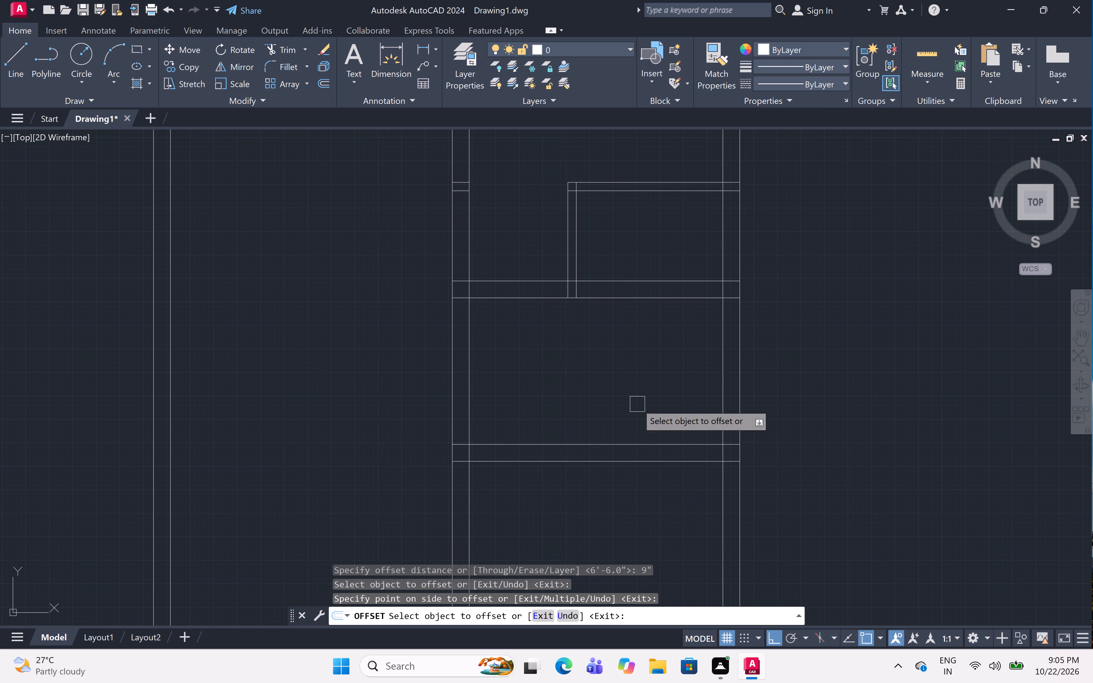
{"action": "key", "text": "Escape"}
Extend both lines of the lowest 9" horizontal wall from the middle wall to the outer line of the left wall.
{"action": "scroll", "coordinate": [638, 396], "scroll_direction": "down", "scroll_amount": 1}
{"action": "middle_click_drag", "start_coordinate": [638, 395], "coordinate": [698, 363]}
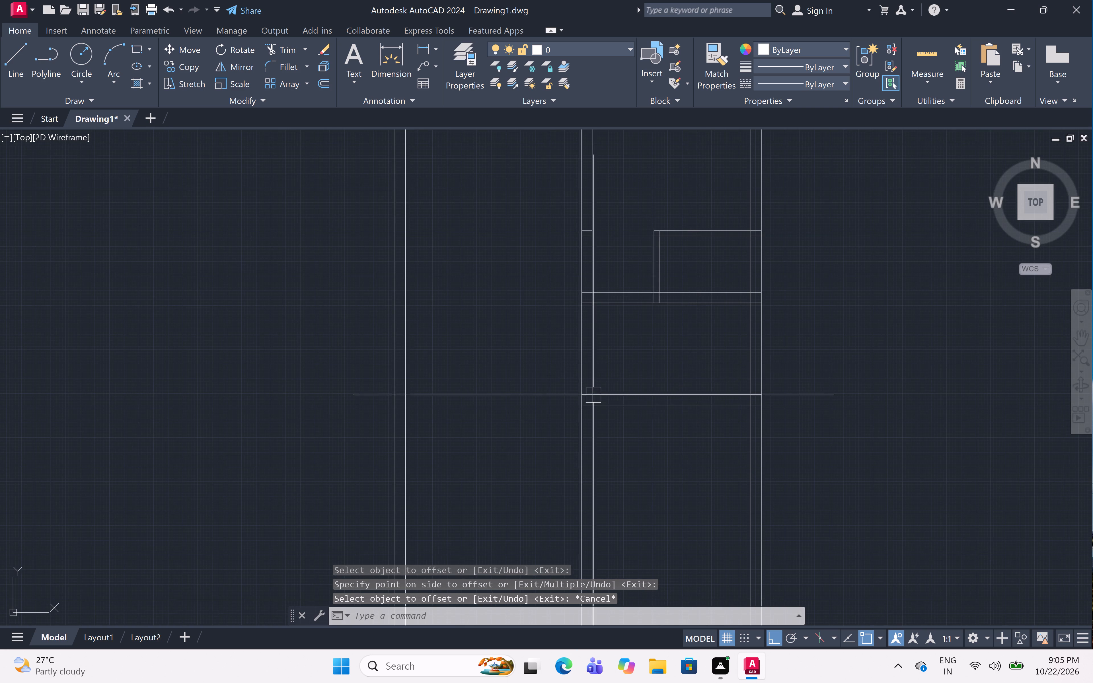
{"action": "scroll", "coordinate": [593, 395], "scroll_direction": "up", "scroll_amount": 2}
{"action": "key", "text": "r"}
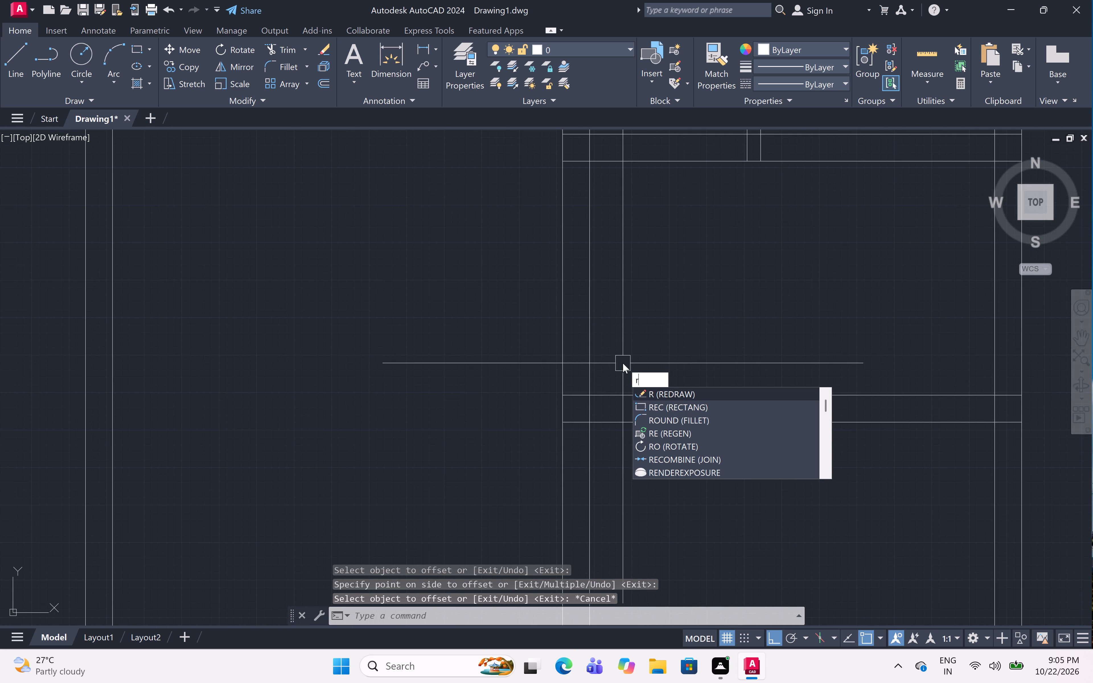
{"action": "key", "text": "BackSpace"}
{"action": "type", "text": "ex"}
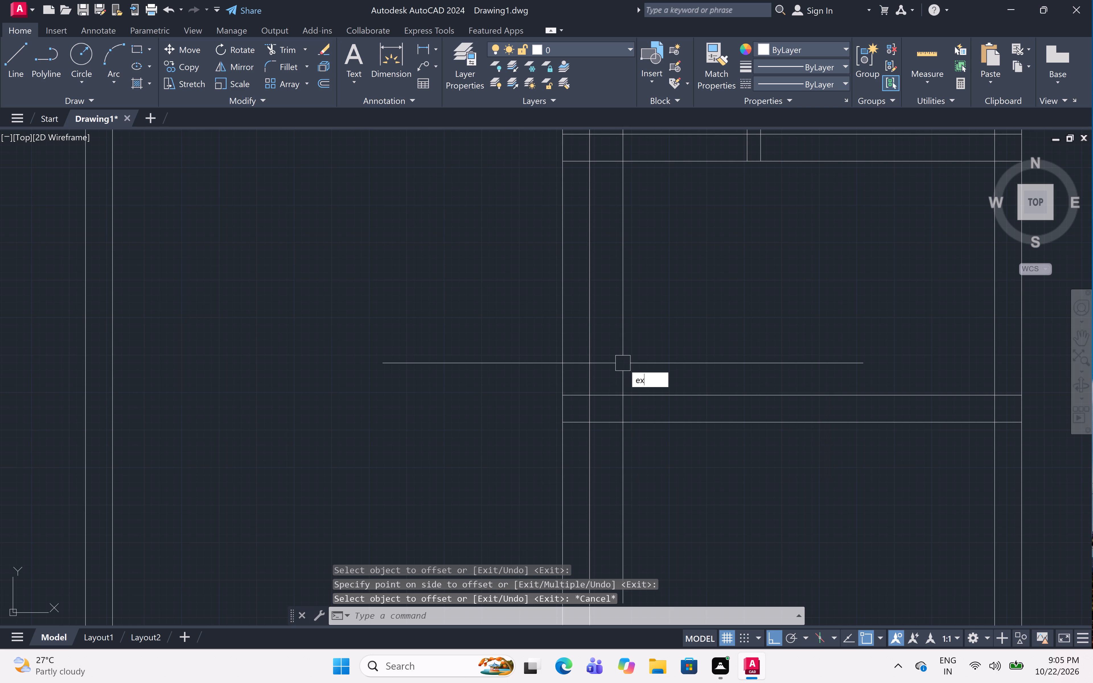
{"action": "key", "text": "space"}
{"action": "left_click", "coordinate": [635, 385]}
{"action": "left_click", "coordinate": [625, 446]}
{"action": "left_click", "coordinate": [389, 366]}
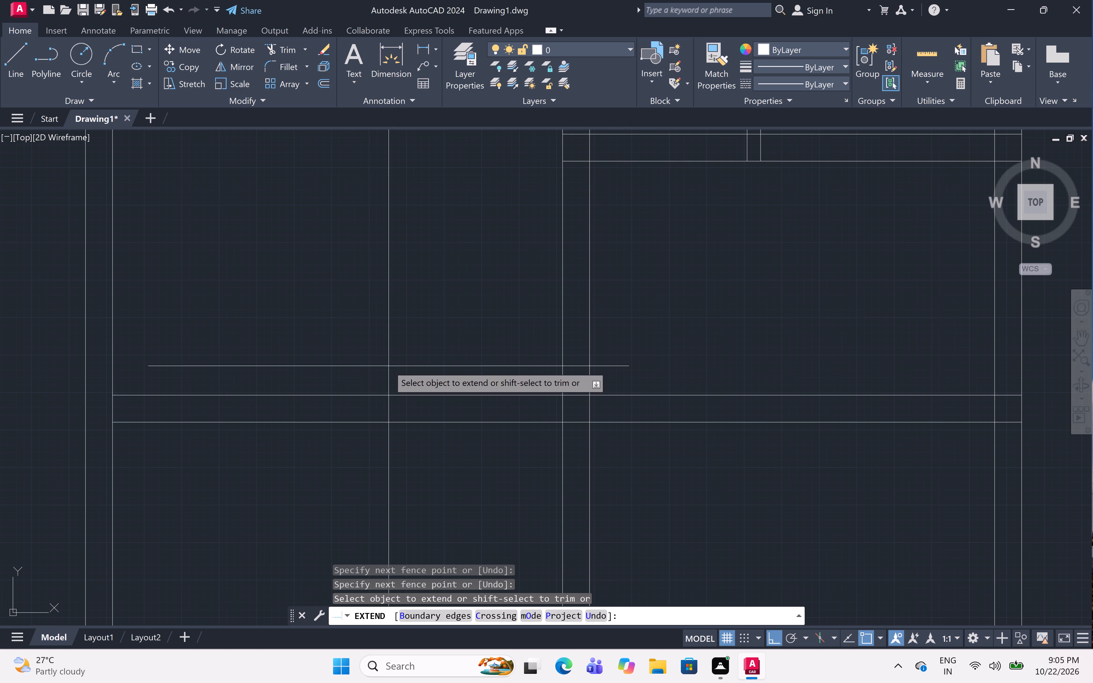
{"action": "left_click", "coordinate": [275, 467]}
{"action": "scroll", "coordinate": [371, 328], "scroll_direction": "down", "scroll_amount": 3}
{"action": "middle_click_drag", "start_coordinate": [371, 327], "coordinate": [406, 334]}
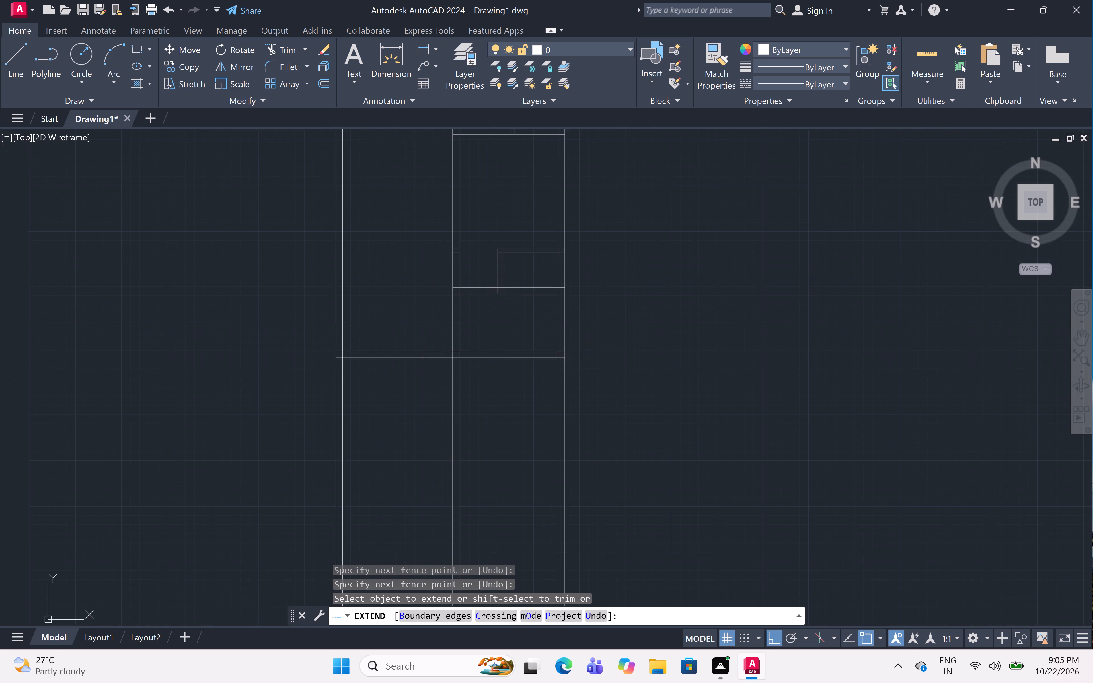
{"action": "key", "text": "Escape"}
Trim all the vertical wall lines that project below the lowest horizontal wall.
{"action": "type", "text": "tr"}
{"action": "key", "text": "space"}
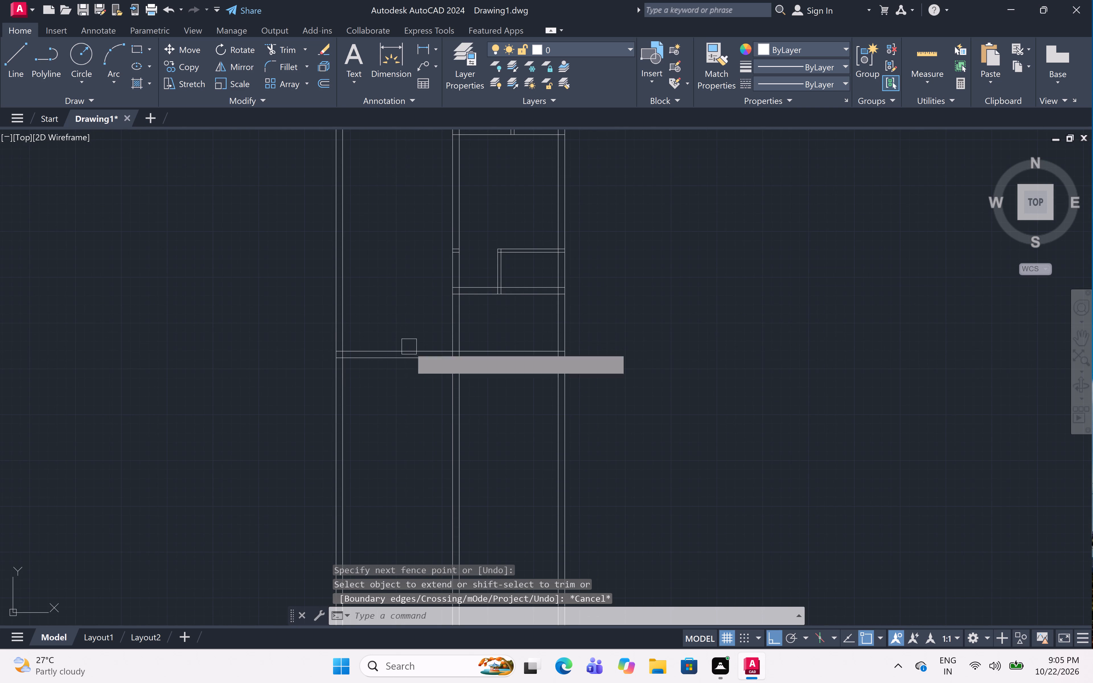
{"action": "left_click", "coordinate": [305, 390]}
{"action": "left_click", "coordinate": [640, 400]}
Trim the two leftover 4.5" partition line stubs inside the middle vertical wall, level with the lower room's horizontal partition.
{"action": "middle_click_drag", "start_coordinate": [414, 376], "coordinate": [443, 387]}
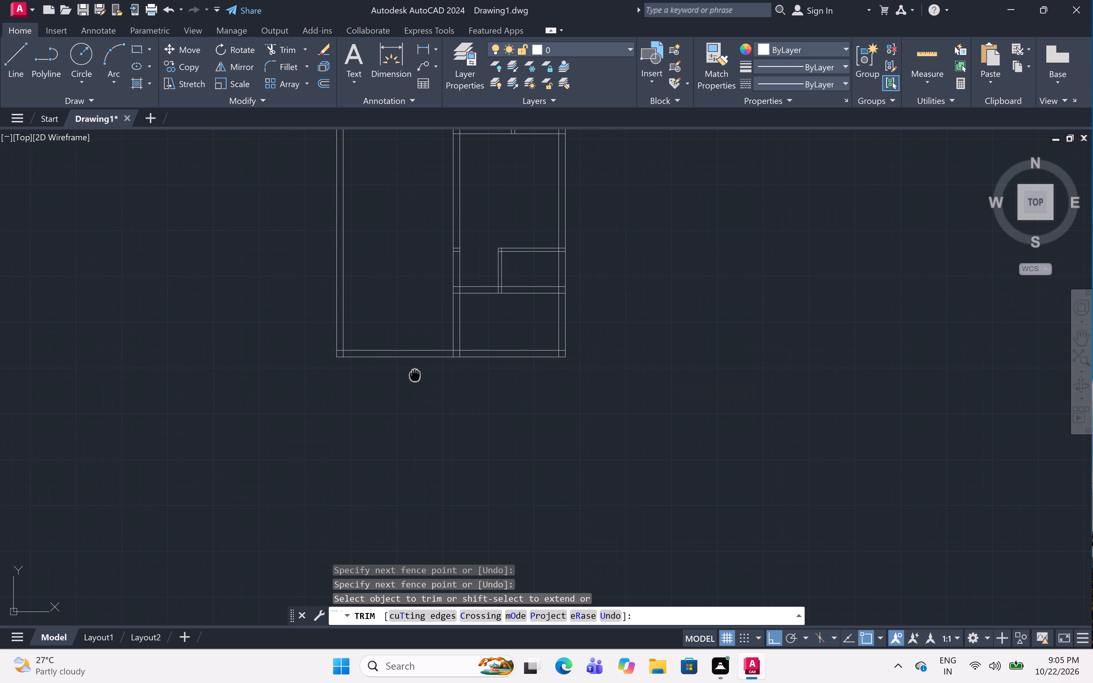
{"action": "middle_click_drag", "start_coordinate": [443, 387], "coordinate": [562, 419]}
{"action": "scroll", "coordinate": [598, 289], "scroll_direction": "up", "scroll_amount": 7}
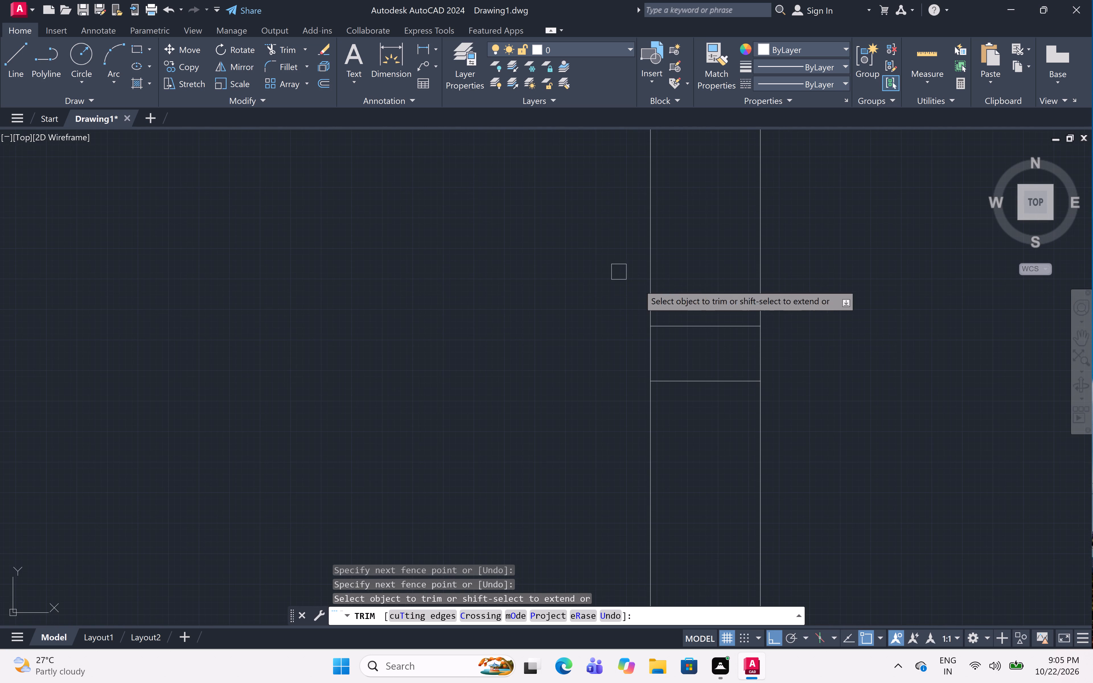
{"action": "left_click", "coordinate": [696, 304]}
{"action": "left_click", "coordinate": [694, 399]}
{"action": "scroll", "coordinate": [694, 379], "scroll_direction": "down", "scroll_amount": 7}
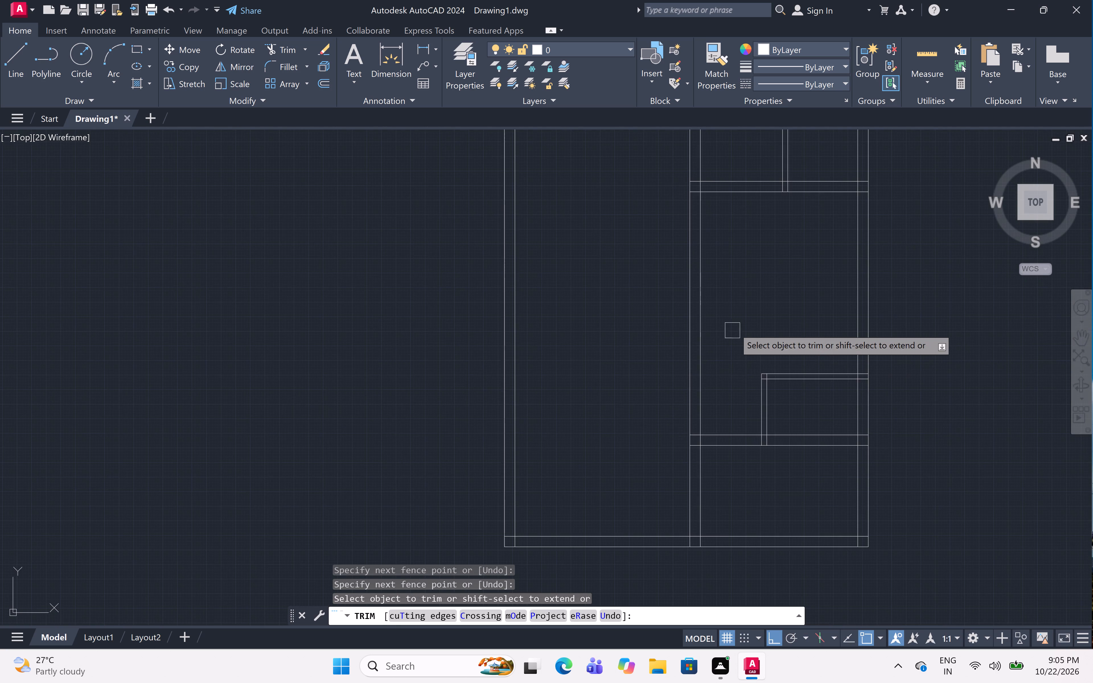
{"action": "scroll", "coordinate": [740, 324], "scroll_direction": "down", "scroll_amount": 1}
{"action": "middle_click_drag", "start_coordinate": [740, 324], "coordinate": [781, 289]}
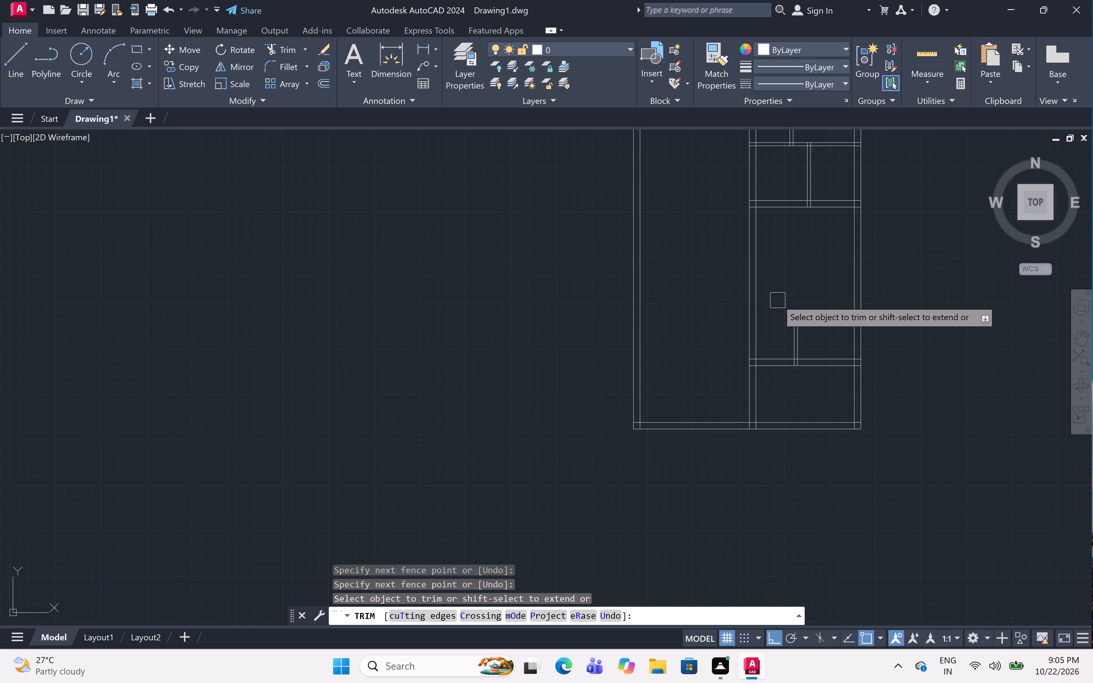
{"action": "scroll", "coordinate": [713, 338], "scroll_direction": "down", "scroll_amount": 1}
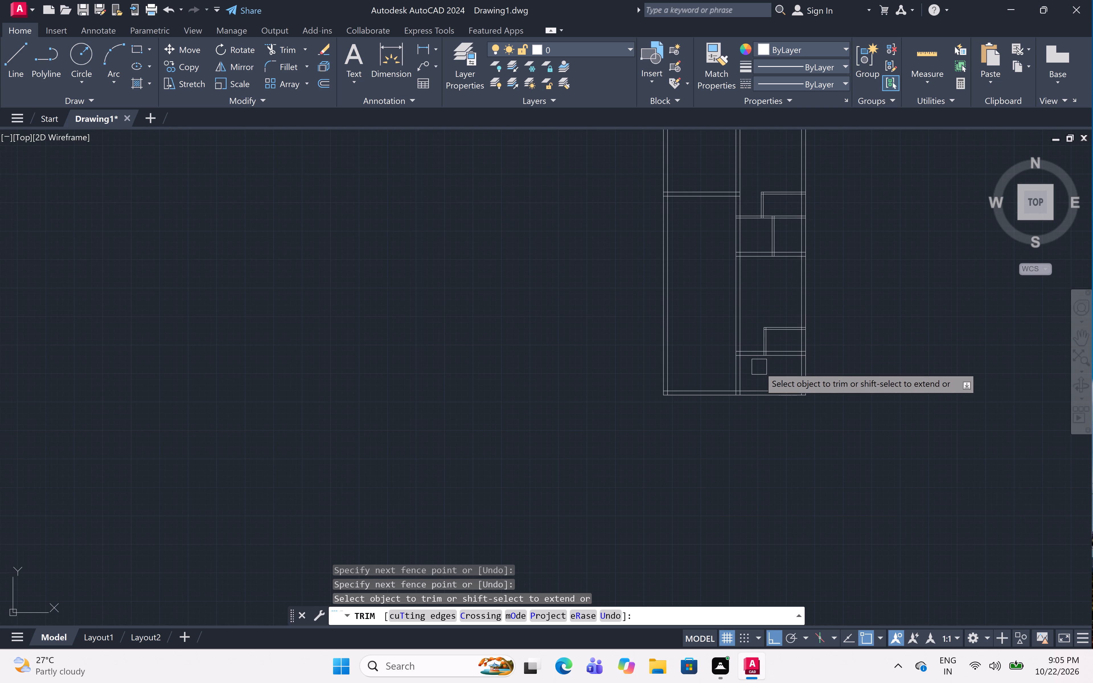
{"action": "scroll", "coordinate": [760, 364], "scroll_direction": "up", "scroll_amount": 3}
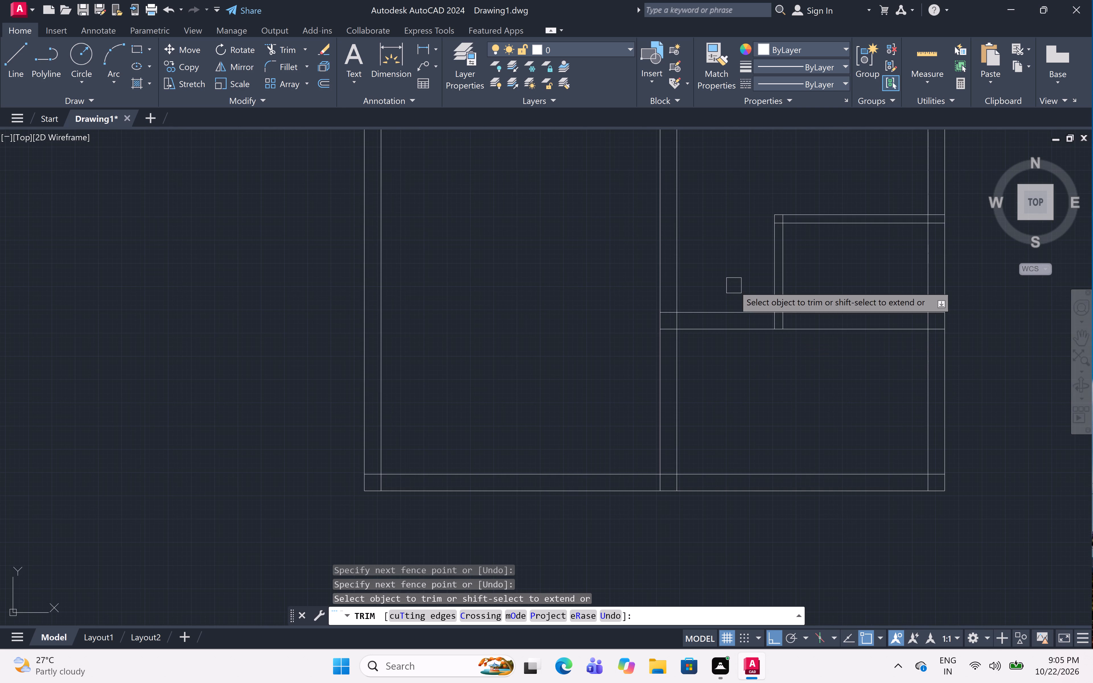
{"action": "key", "text": "Escape"}
Extend both lines of the 9" horizontal wall just above the lowest wall to the outer line of the left wall.
{"action": "type", "text": "ex"}
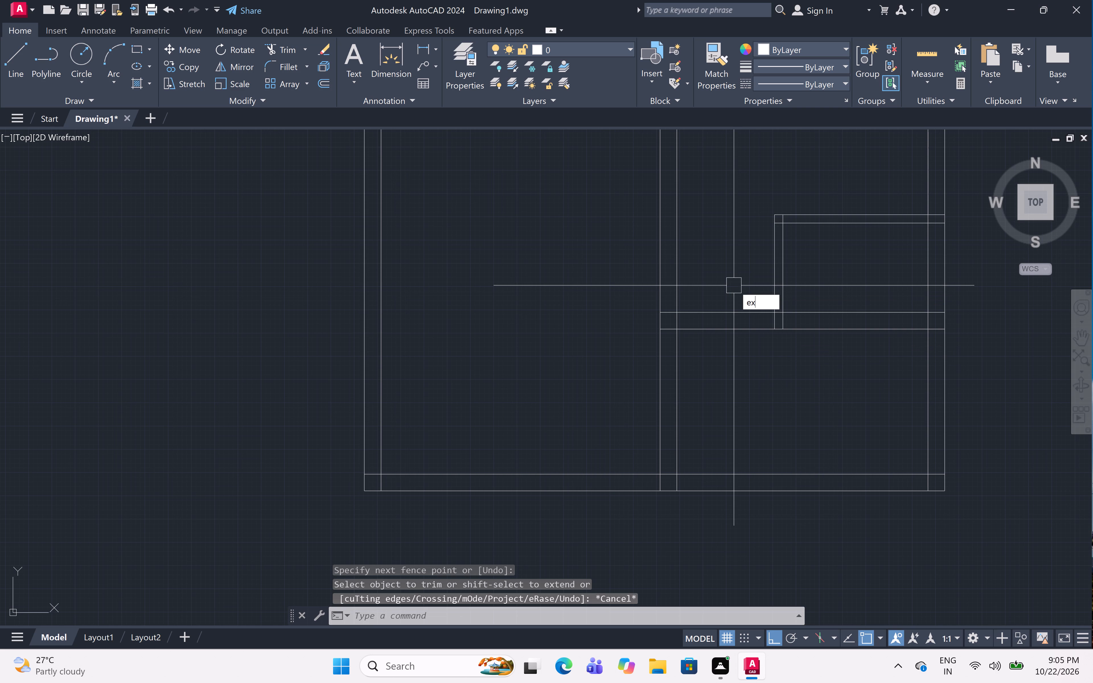
{"action": "key", "text": "space"}
{"action": "left_click_drag", "start_coordinate": [734, 285], "coordinate": [734, 292]}
{"action": "left_click", "coordinate": [746, 396]}
{"action": "left_click", "coordinate": [534, 297]}
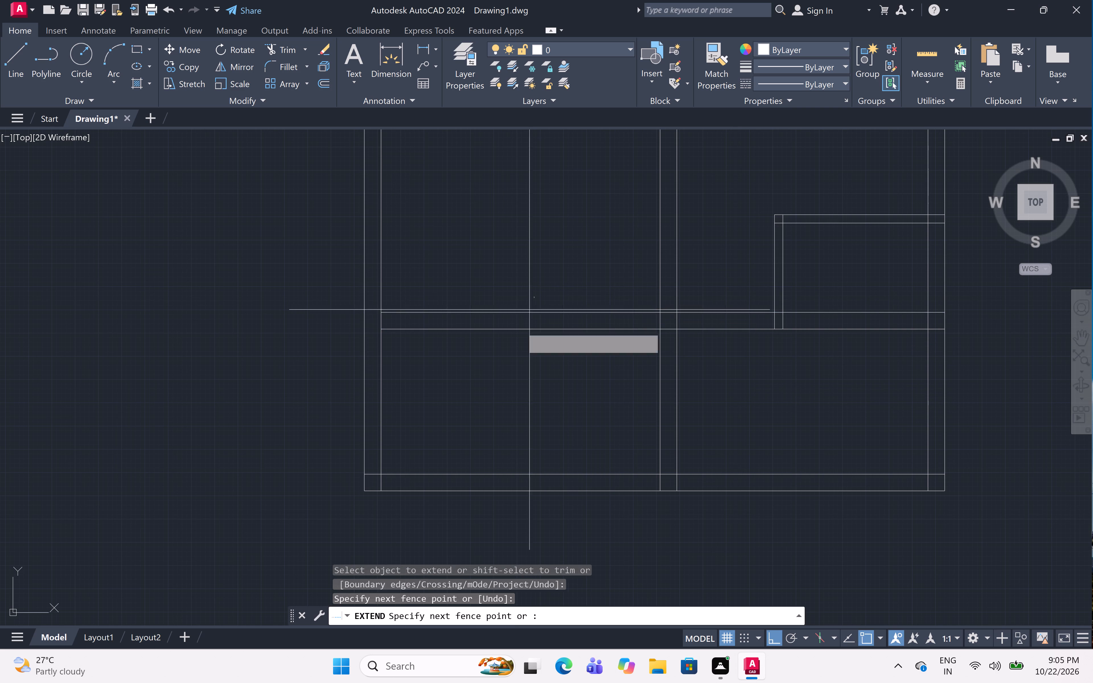
{"action": "left_click", "coordinate": [498, 355]}
{"action": "key", "text": "Escape"}
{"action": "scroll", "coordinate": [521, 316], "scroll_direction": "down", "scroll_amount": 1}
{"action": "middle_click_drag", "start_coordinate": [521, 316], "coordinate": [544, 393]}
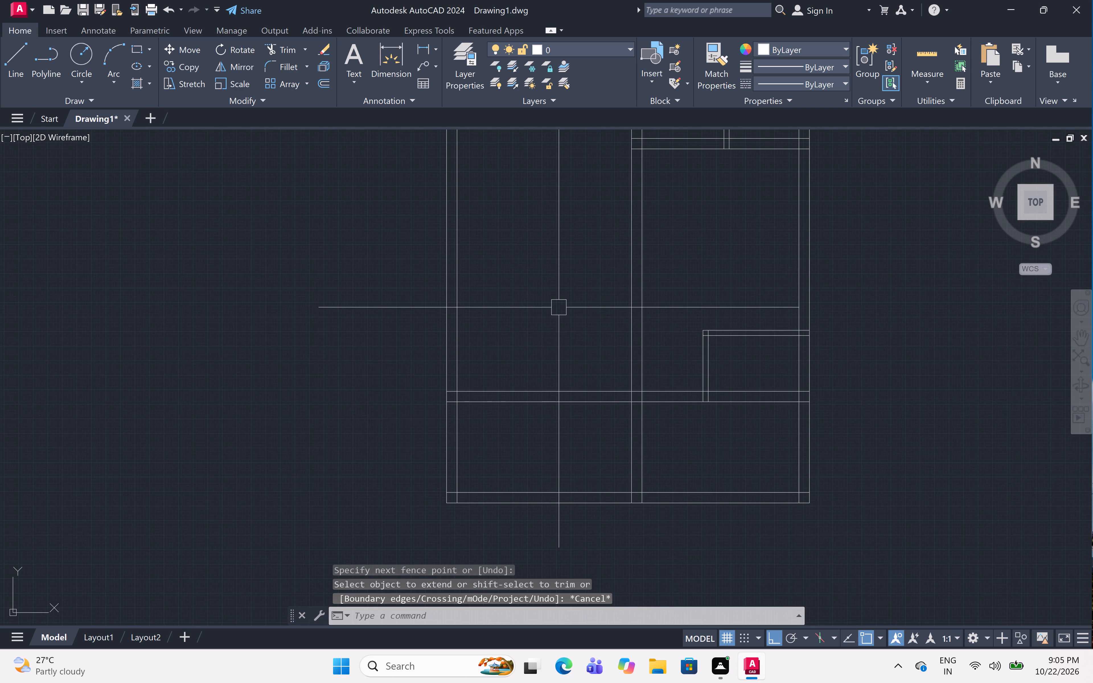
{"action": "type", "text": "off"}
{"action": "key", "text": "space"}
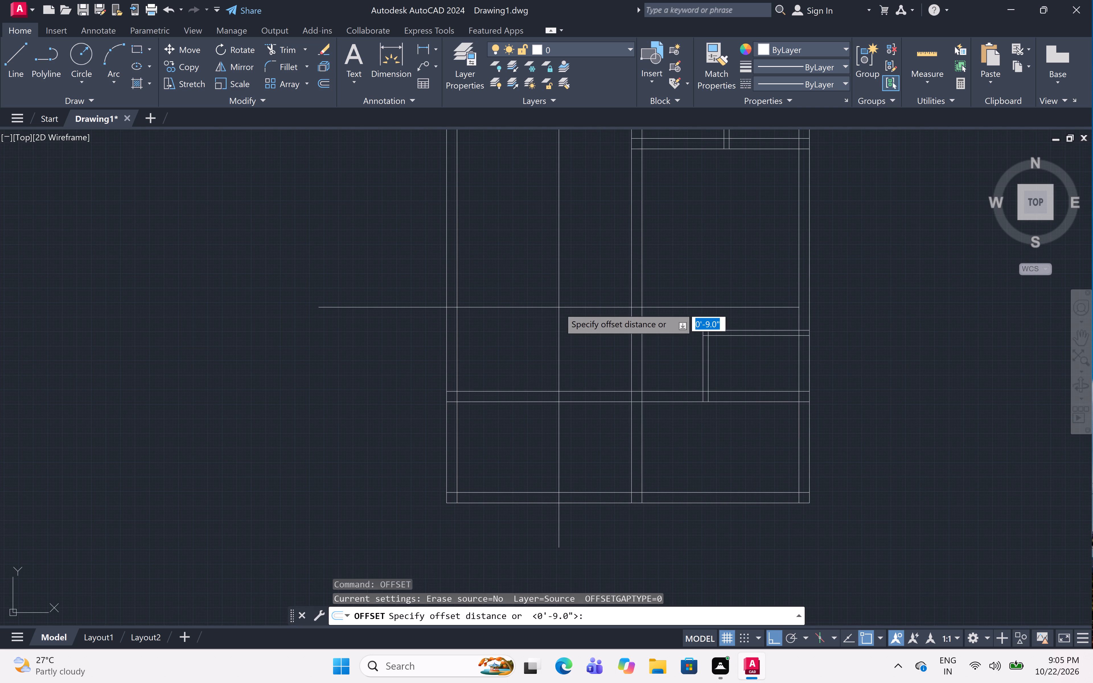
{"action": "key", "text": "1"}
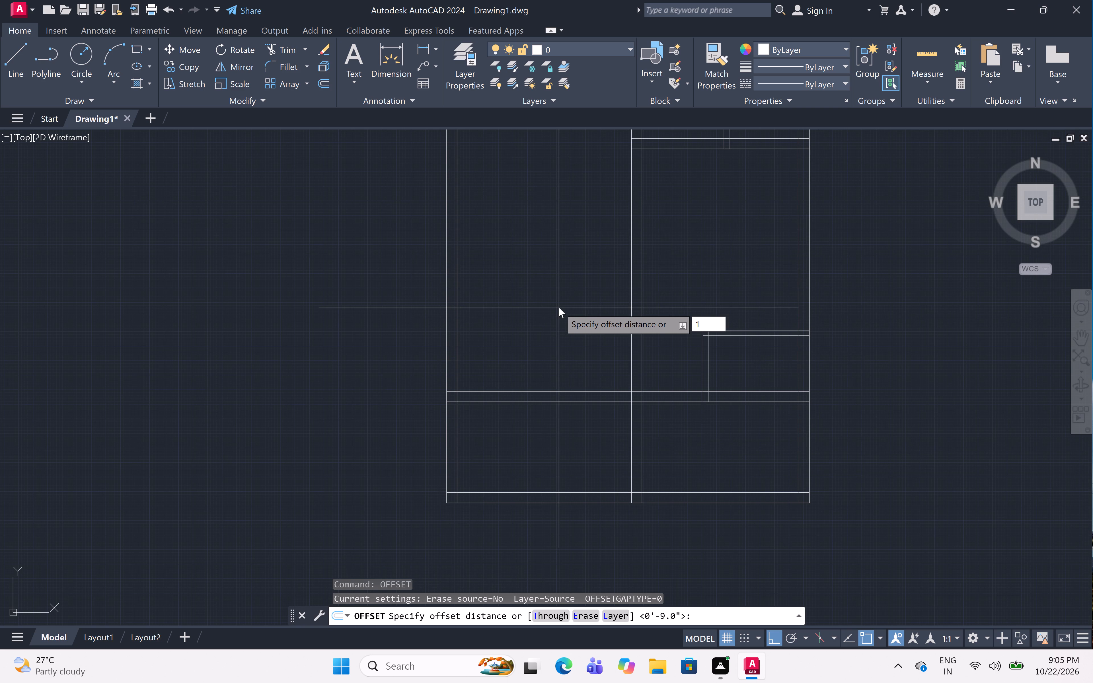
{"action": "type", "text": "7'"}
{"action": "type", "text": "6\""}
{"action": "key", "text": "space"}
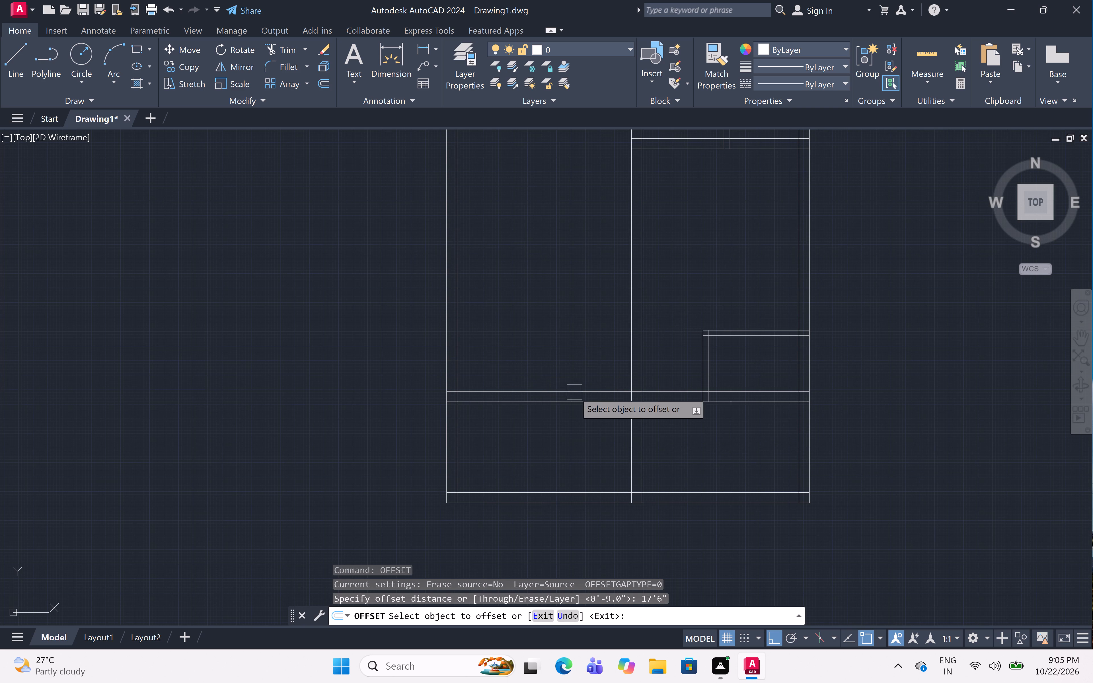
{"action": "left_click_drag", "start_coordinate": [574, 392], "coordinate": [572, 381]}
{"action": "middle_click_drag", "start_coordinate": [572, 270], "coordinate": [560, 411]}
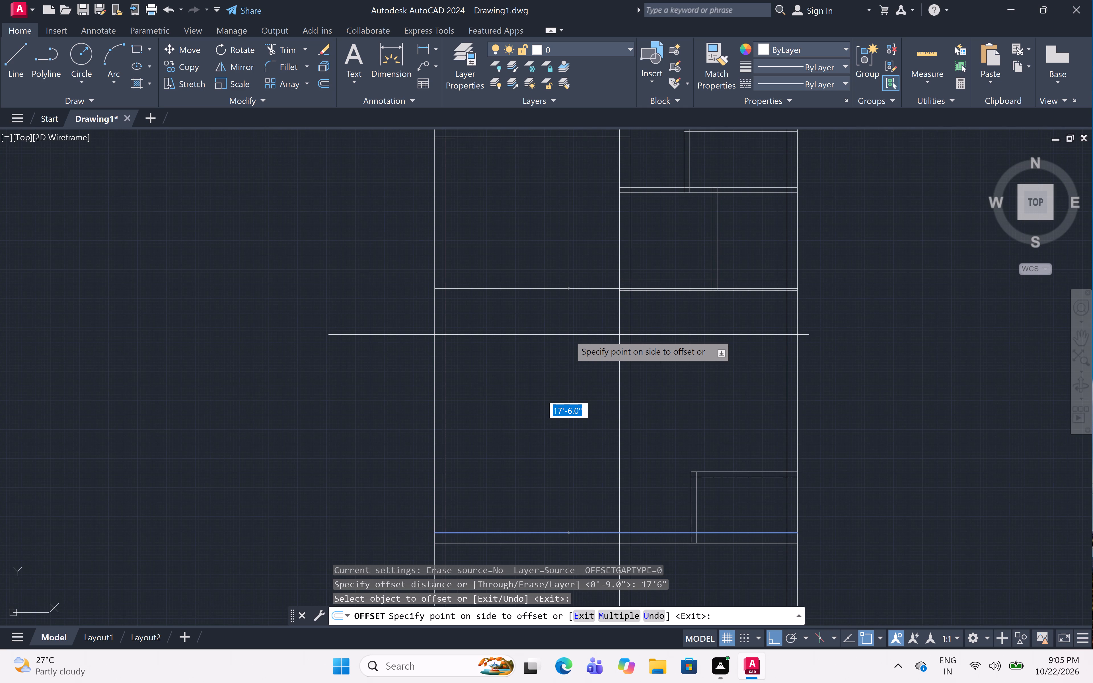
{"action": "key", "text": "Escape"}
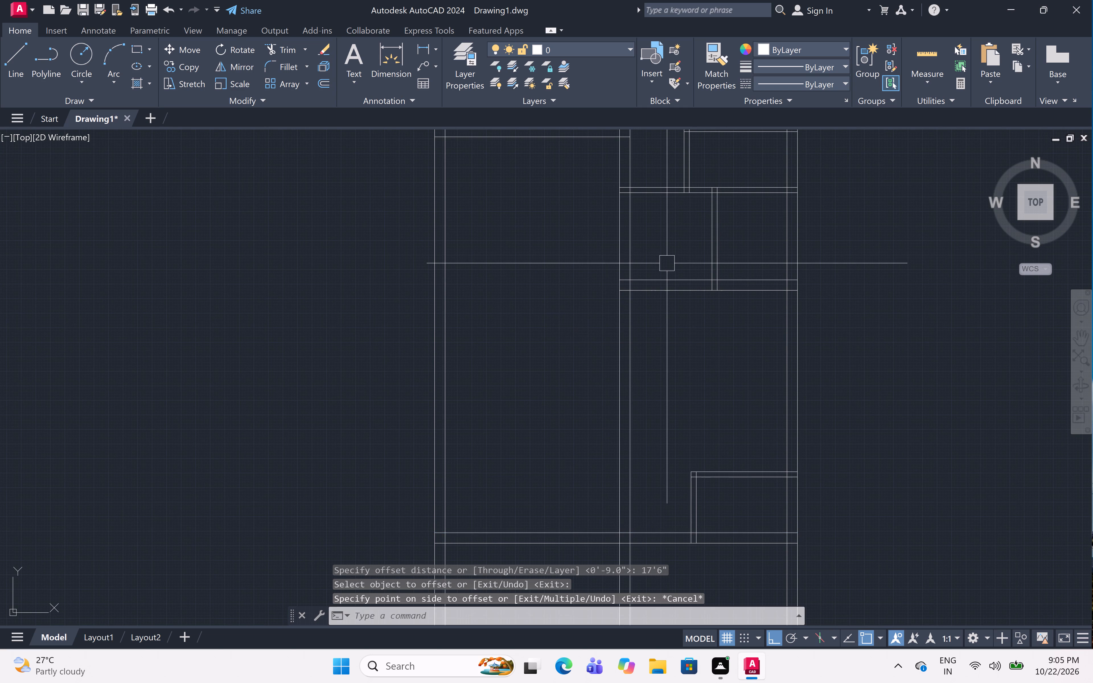
Extend both lines of the central 9" horizontal wall from the middle wall to the outer line of the left wall.
{"action": "type", "text": "ex"}
{"action": "key", "text": "space"}
{"action": "left_click", "coordinate": [667, 260]}
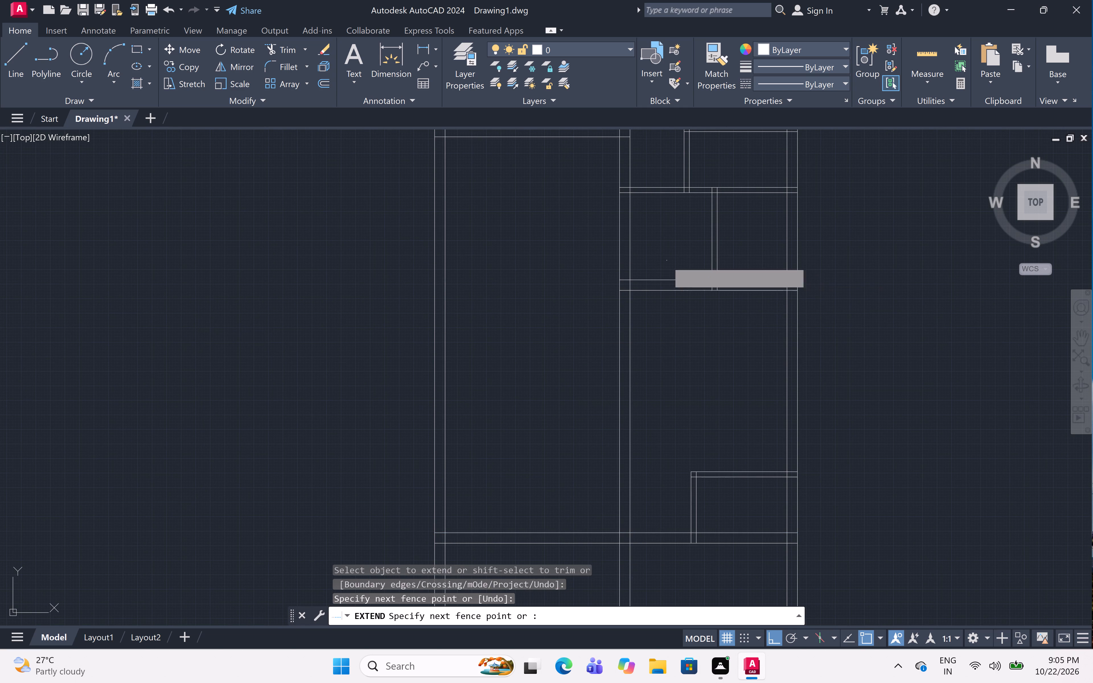
{"action": "left_click", "coordinate": [663, 317]}
{"action": "left_click", "coordinate": [585, 264]}
{"action": "left_click", "coordinate": [497, 360]}
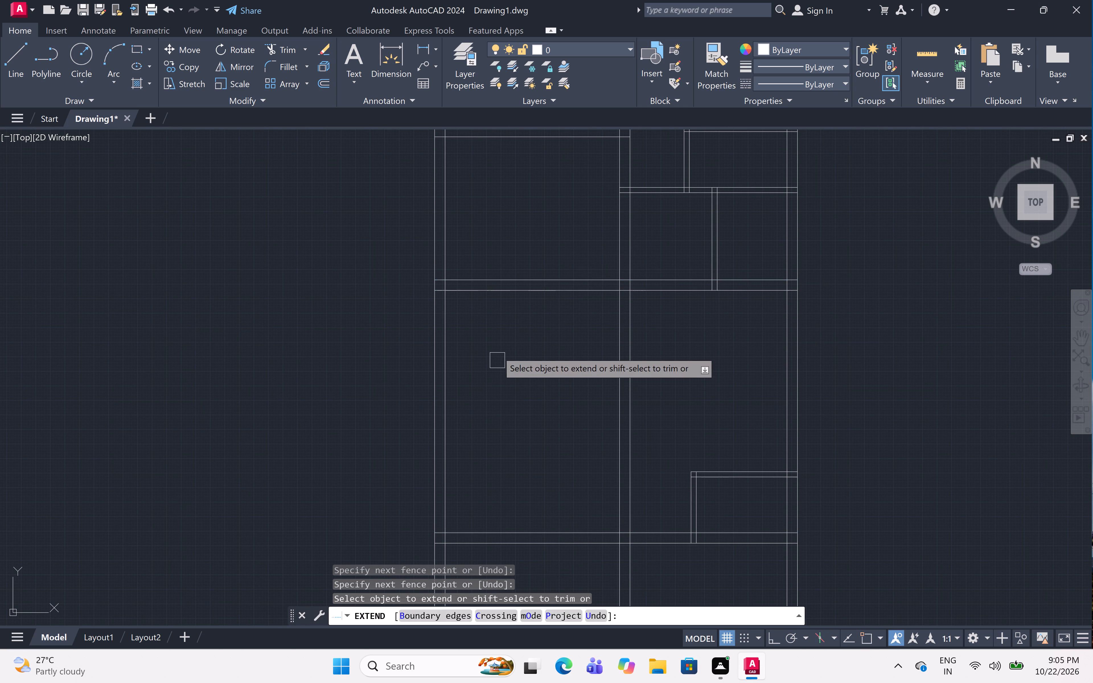
{"action": "key", "text": "Escape"}
Examine the overall wall layout and the partitioned rooms between the middle and right walls.
{"action": "scroll", "coordinate": [497, 351], "scroll_direction": "down", "scroll_amount": 4}
{"action": "middle_click_drag", "start_coordinate": [497, 349], "coordinate": [540, 331]}
{"action": "scroll", "coordinate": [536, 343], "scroll_direction": "up", "scroll_amount": 2}
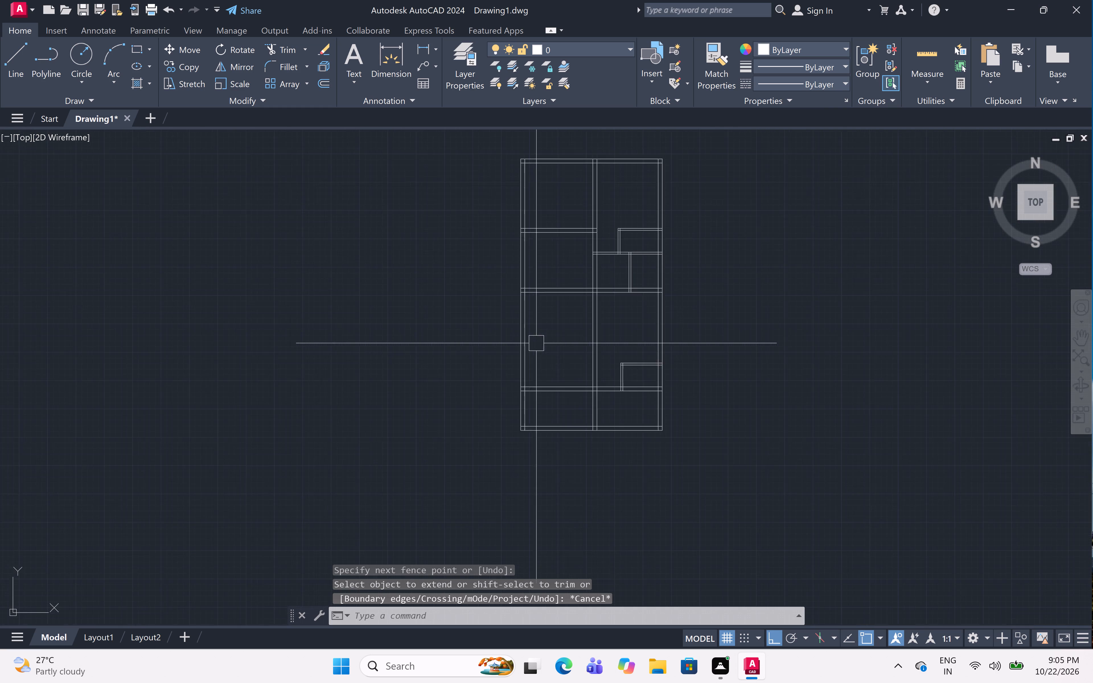
{"action": "scroll", "coordinate": [536, 343], "scroll_direction": "up", "scroll_amount": 1}
{"action": "middle_click_drag", "start_coordinate": [536, 343], "coordinate": [536, 362]}
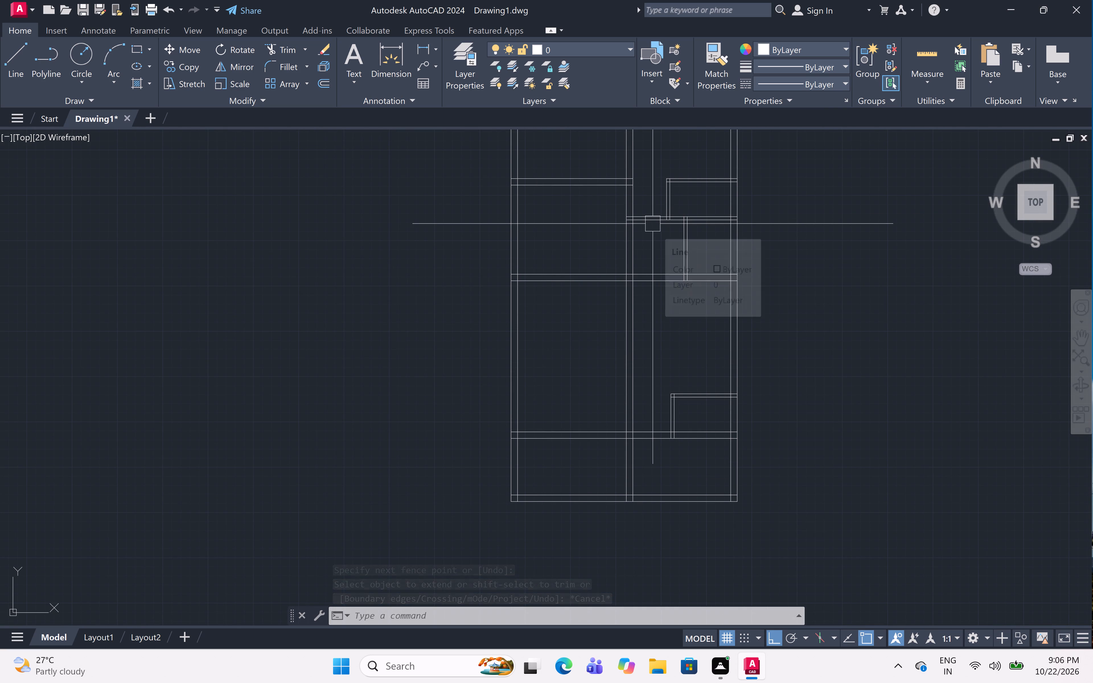
{"action": "middle_click_drag", "start_coordinate": [638, 259], "coordinate": [628, 307]}
{"action": "scroll", "coordinate": [620, 279], "scroll_direction": "up", "scroll_amount": 1}
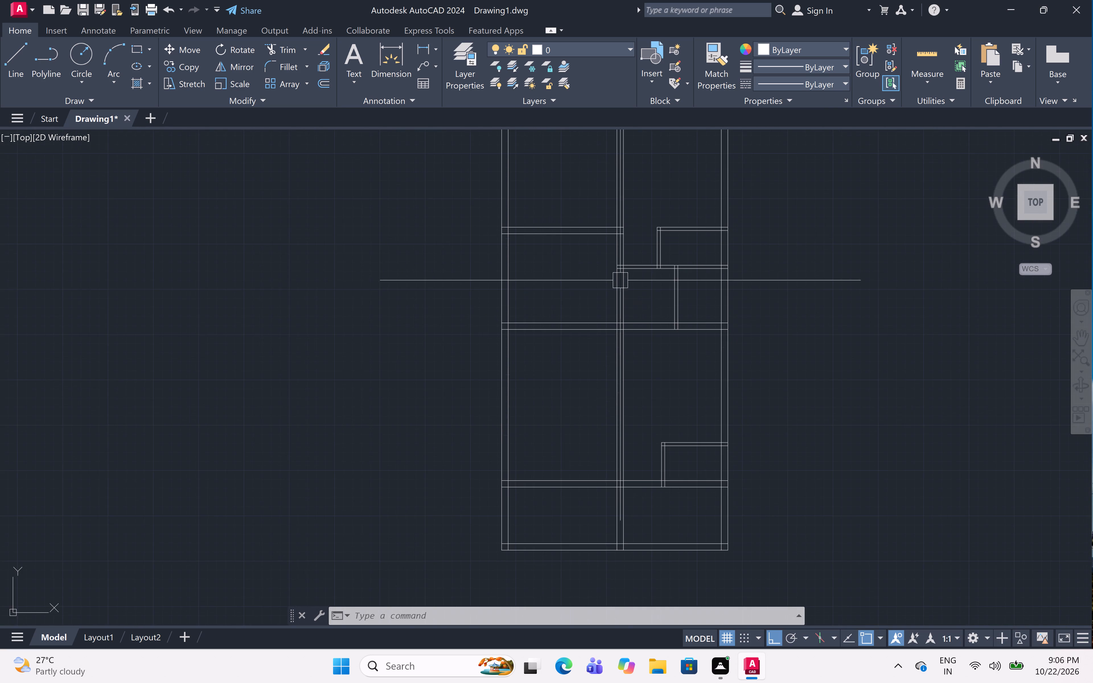
{"action": "scroll", "coordinate": [620, 279], "scroll_direction": "up", "scroll_amount": 1}
{"action": "middle_click_drag", "start_coordinate": [620, 277], "coordinate": [621, 311]}
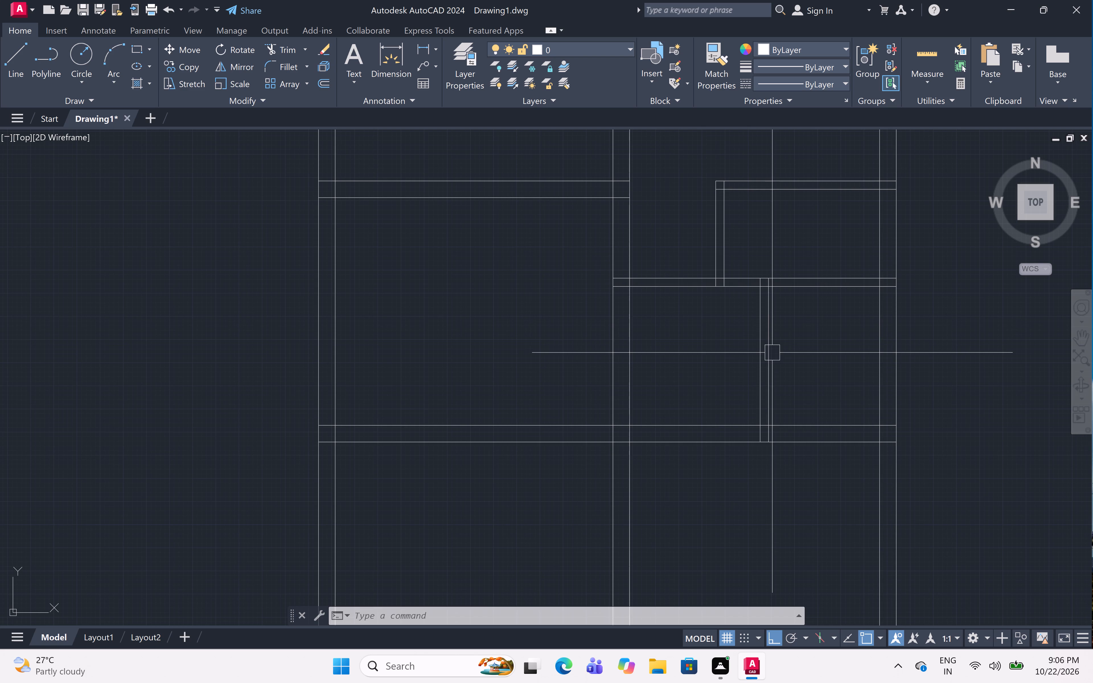
{"action": "scroll", "coordinate": [785, 351], "scroll_direction": "down", "scroll_amount": 1}
{"action": "scroll", "coordinate": [806, 365], "scroll_direction": "up", "scroll_amount": 3}
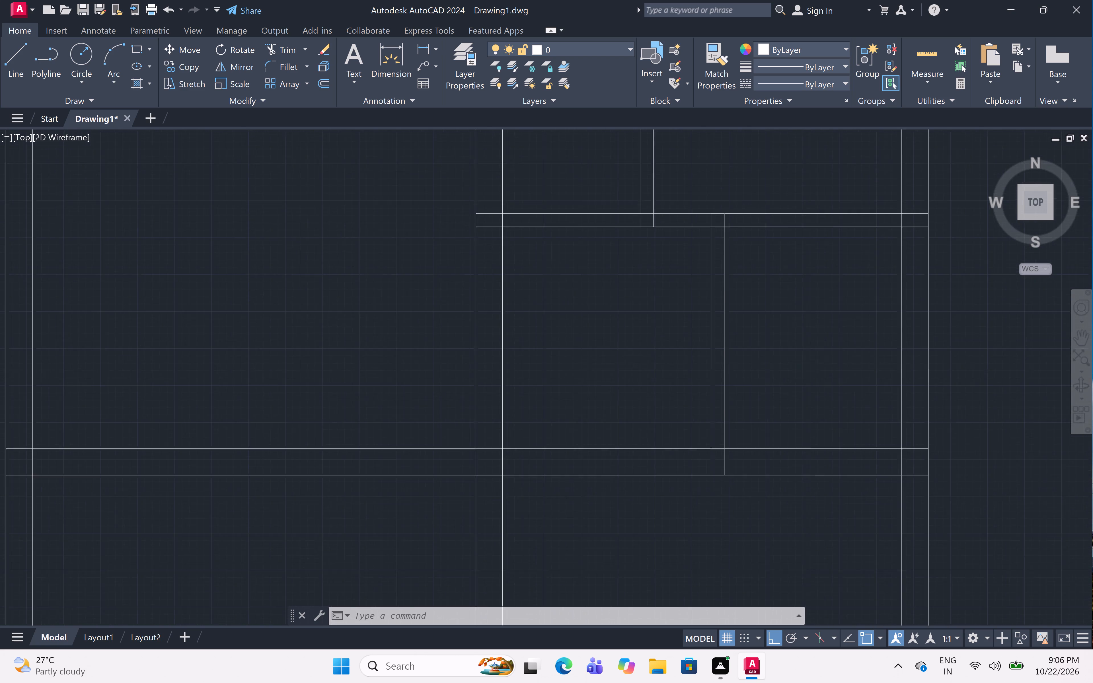
{"action": "middle_click_drag", "start_coordinate": [808, 365], "coordinate": [773, 339]}
{"action": "scroll", "coordinate": [773, 339], "scroll_direction": "down", "scroll_amount": 2}
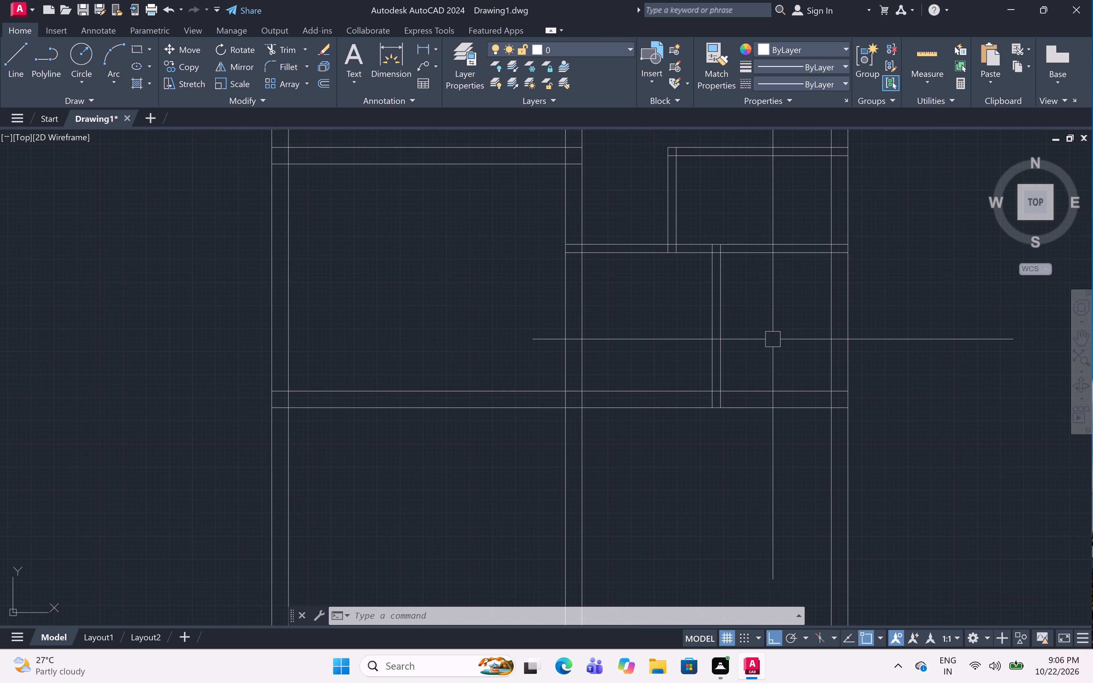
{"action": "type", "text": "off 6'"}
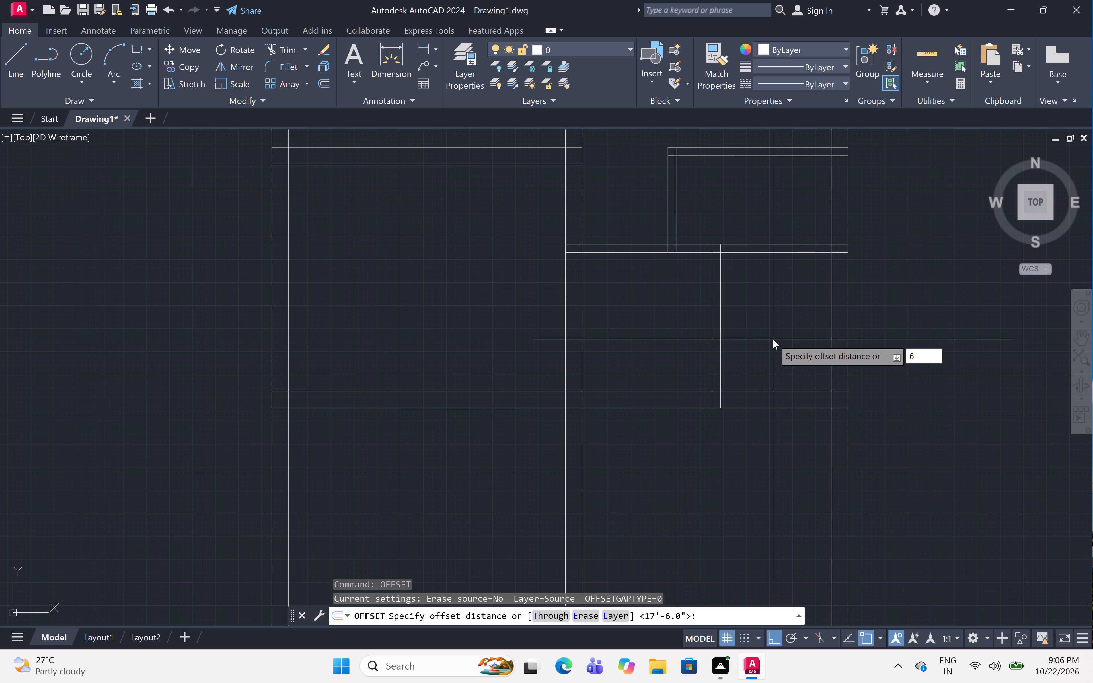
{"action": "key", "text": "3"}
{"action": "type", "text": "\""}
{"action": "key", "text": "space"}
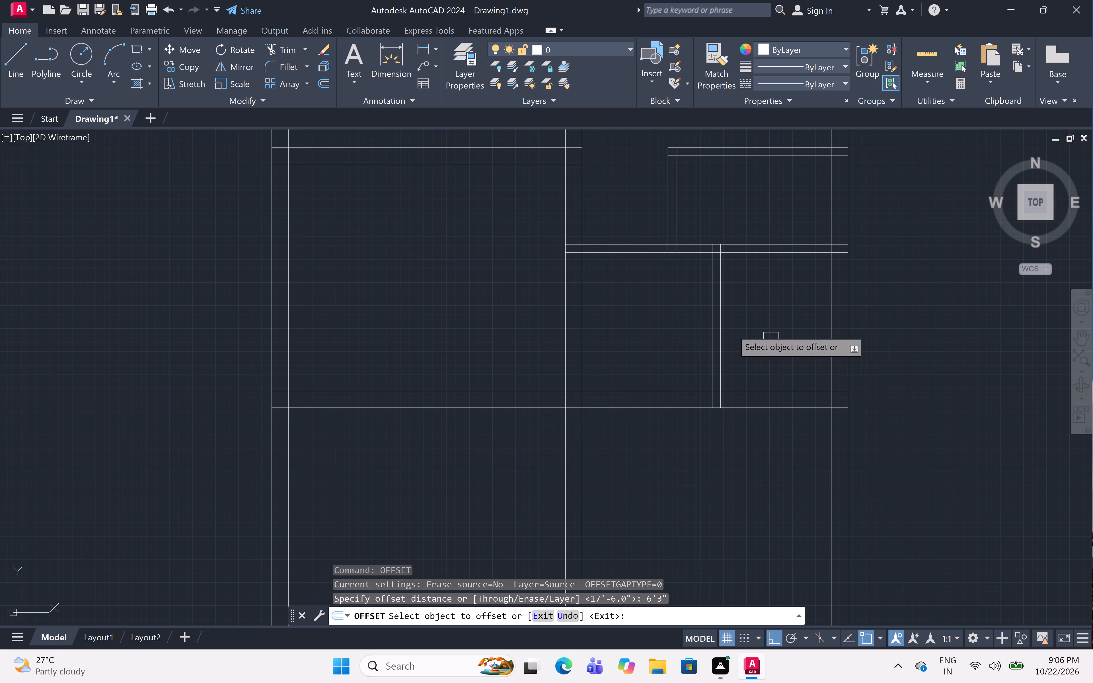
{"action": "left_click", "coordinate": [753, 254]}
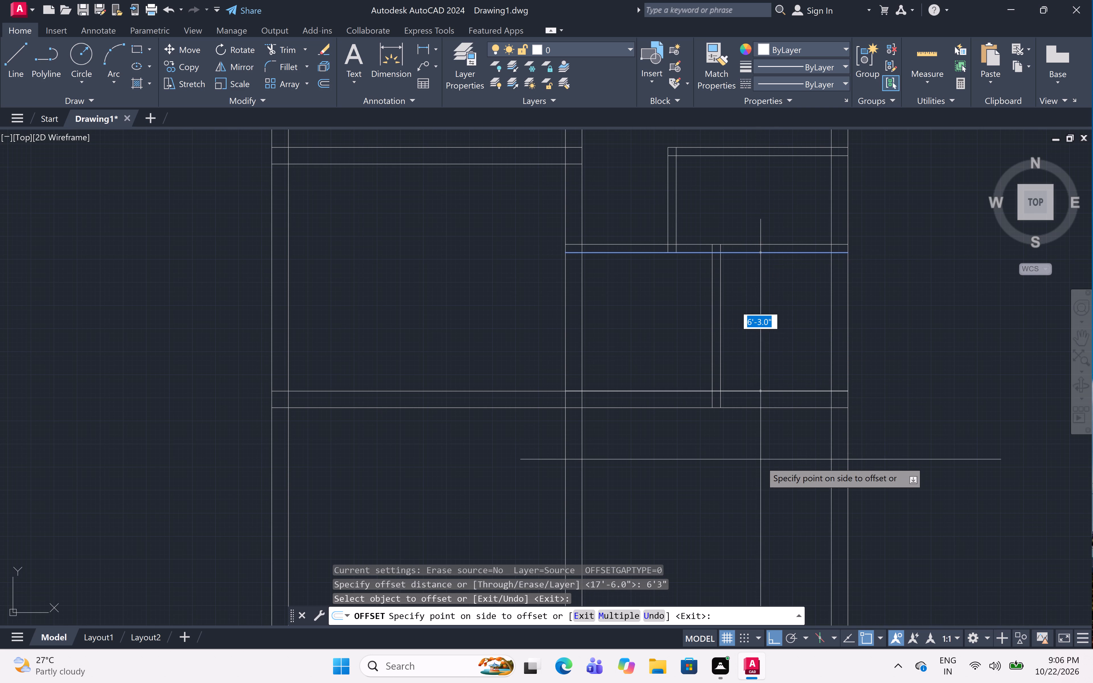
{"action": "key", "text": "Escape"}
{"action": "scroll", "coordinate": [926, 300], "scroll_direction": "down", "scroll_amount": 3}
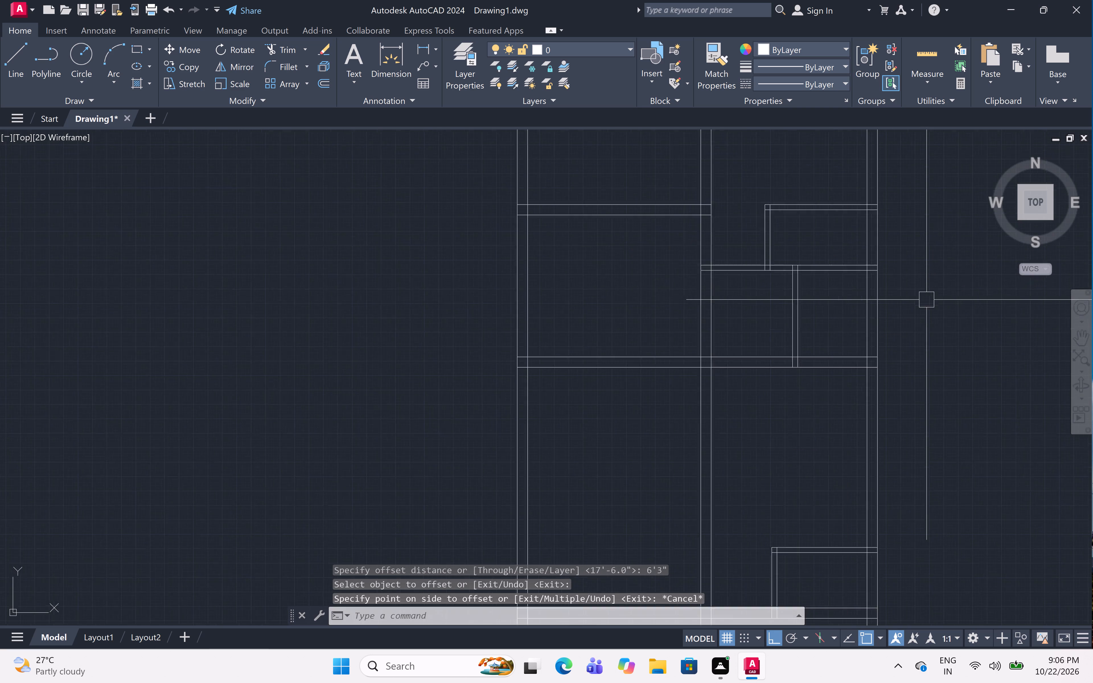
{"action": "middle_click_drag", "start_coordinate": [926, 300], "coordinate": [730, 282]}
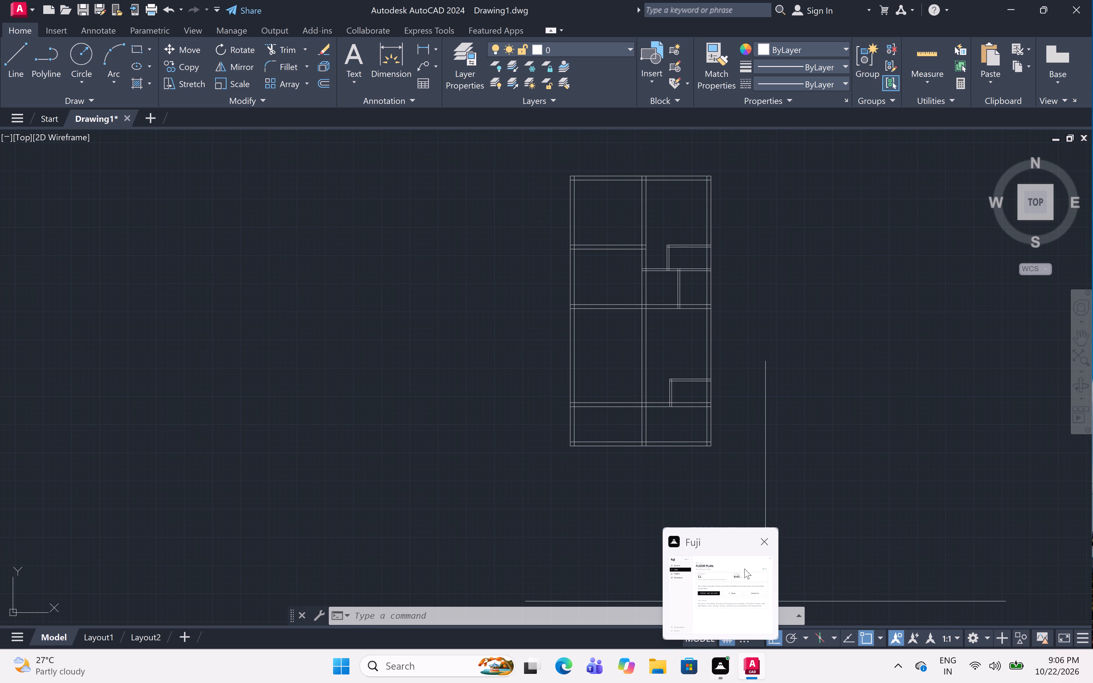
Draw a column outline 9" wide and 1'2" deep inside the walls at the plan's upper-left corner using Line.
{"action": "middle_click_drag", "start_coordinate": [726, 398], "coordinate": [753, 421]}
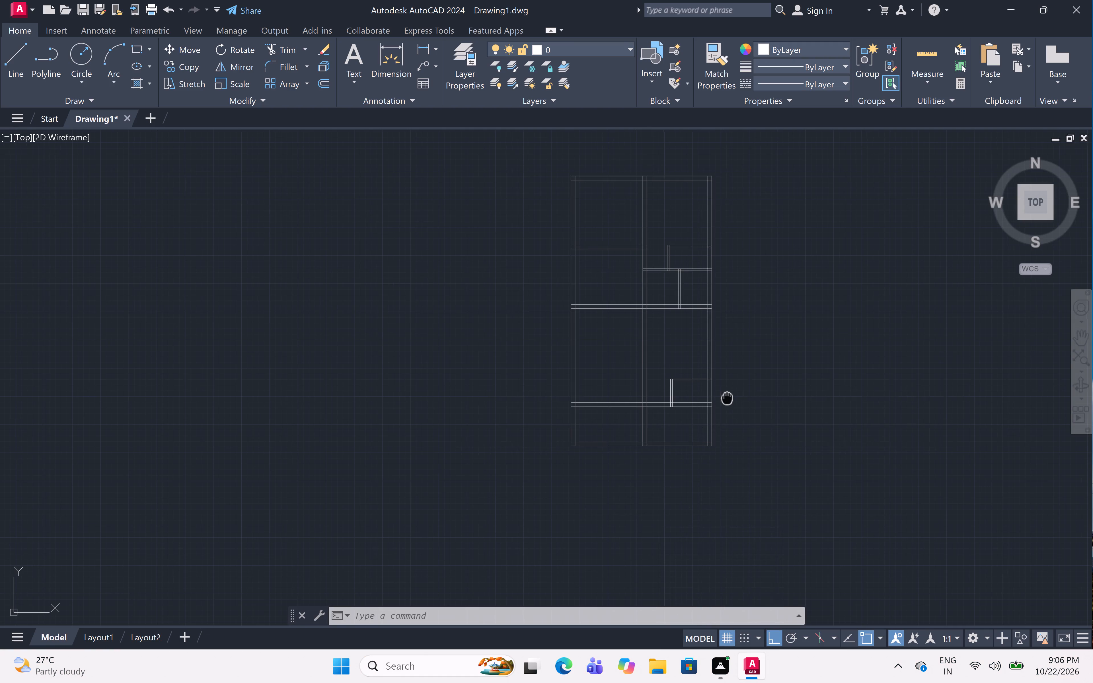
{"action": "middle_click_drag", "start_coordinate": [753, 421], "coordinate": [803, 478]}
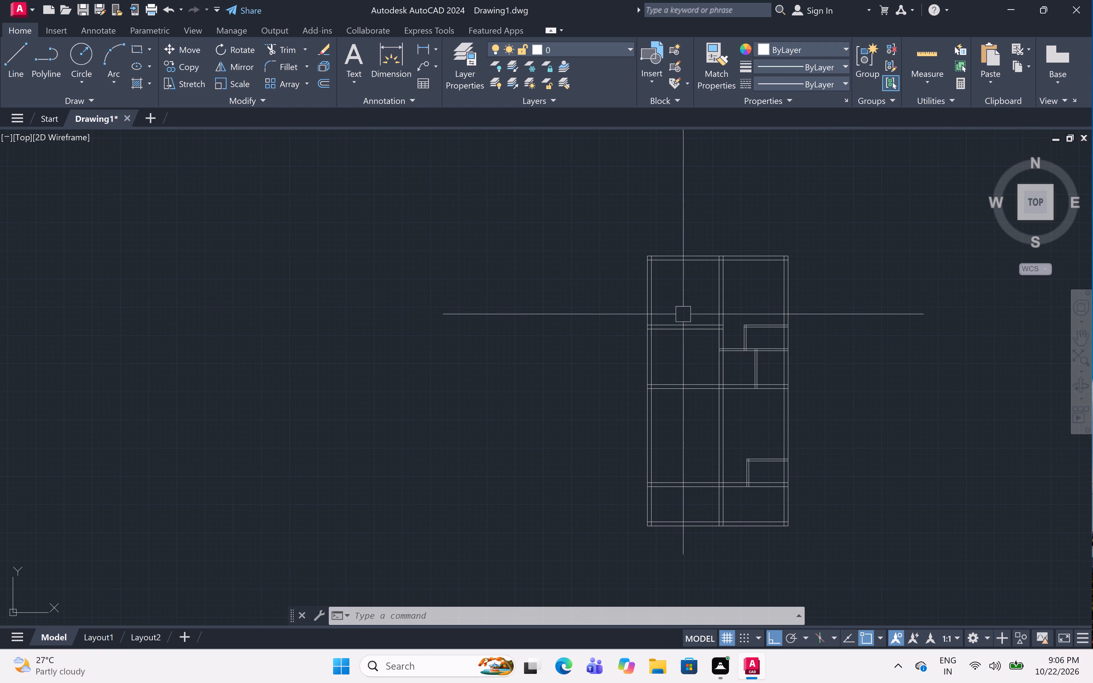
{"action": "scroll", "coordinate": [654, 256], "scroll_direction": "up", "scroll_amount": 5}
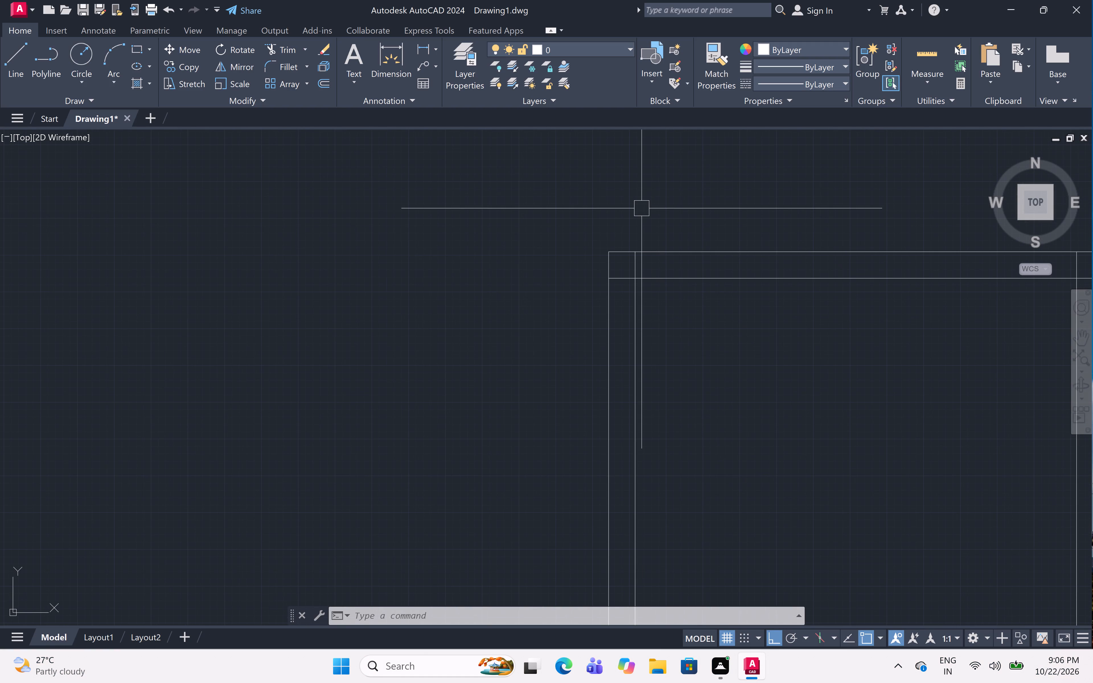
{"action": "type", "text": "l"}
{"action": "key", "text": "space"}
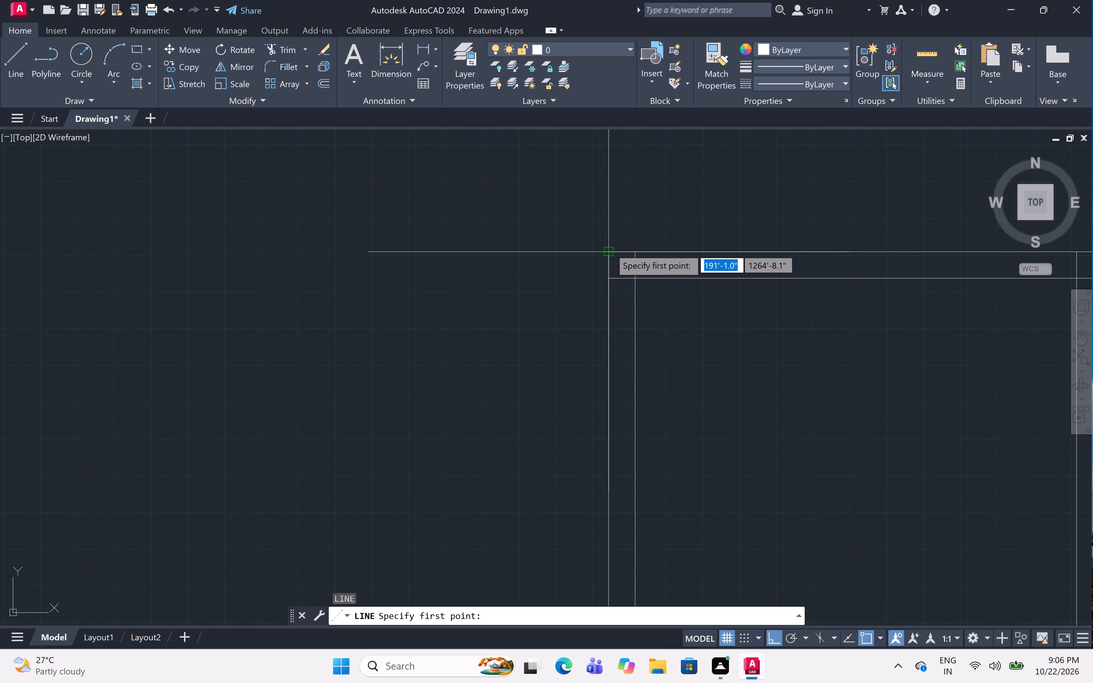
{"action": "left_click", "coordinate": [610, 247]}
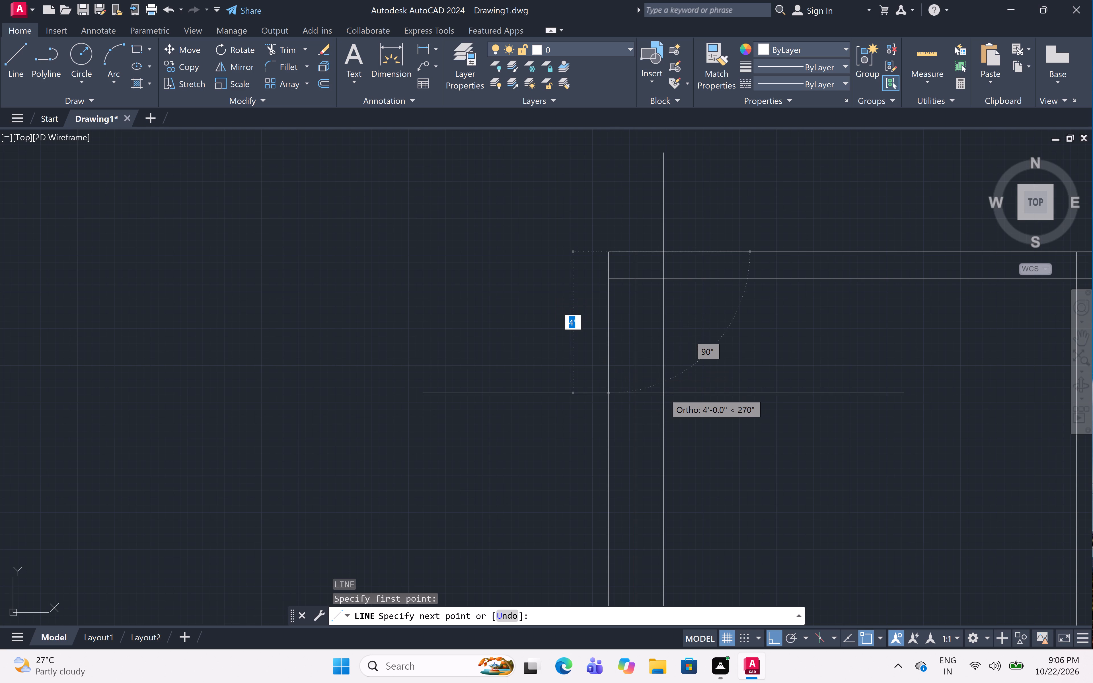
{"action": "key", "text": "1"}
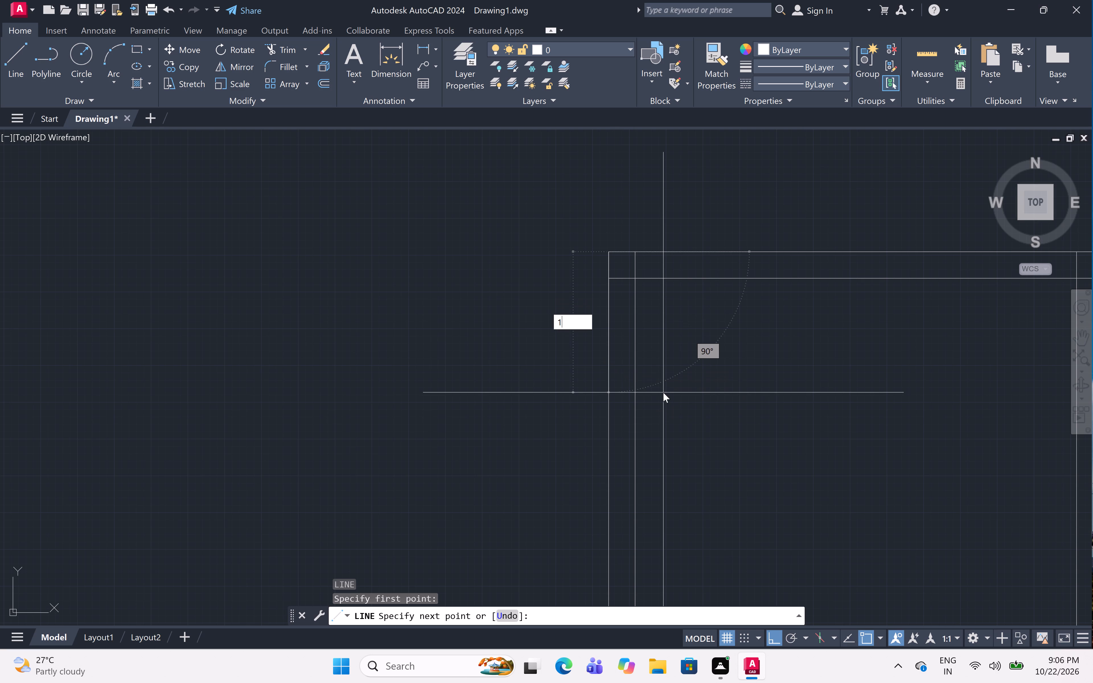
{"action": "key", "text": "apostrophe"}
{"action": "key", "text": "2"}
{"action": "key", "text": "shift+quotedbl"}
{"action": "key", "text": "space"}
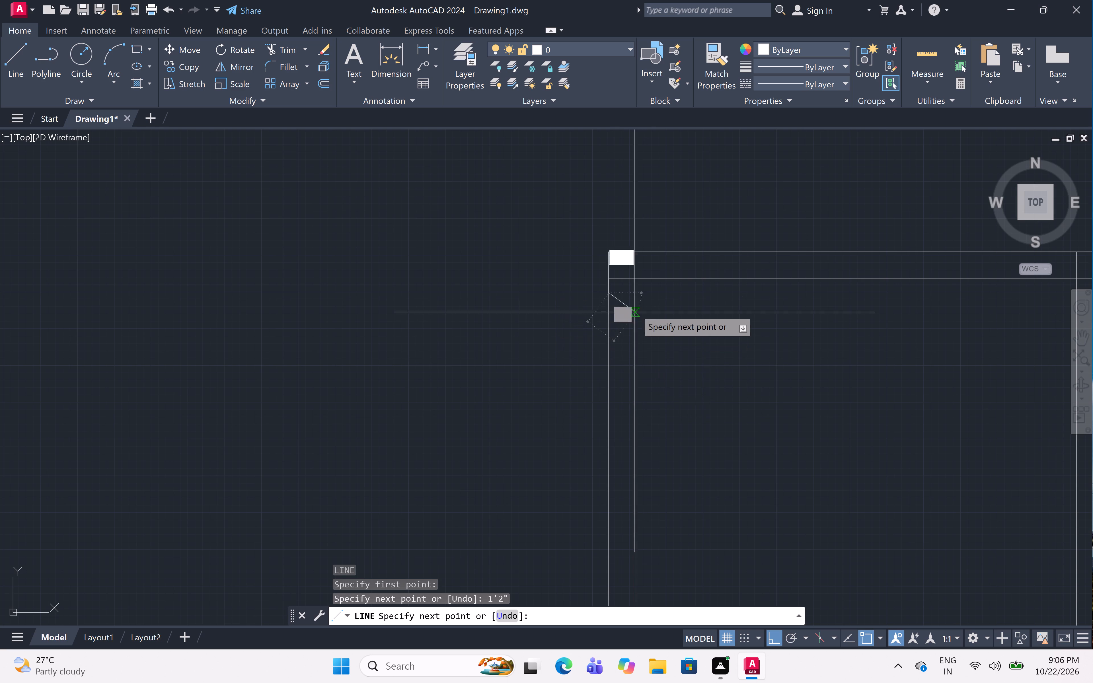
{"action": "left_click", "coordinate": [634, 291]}
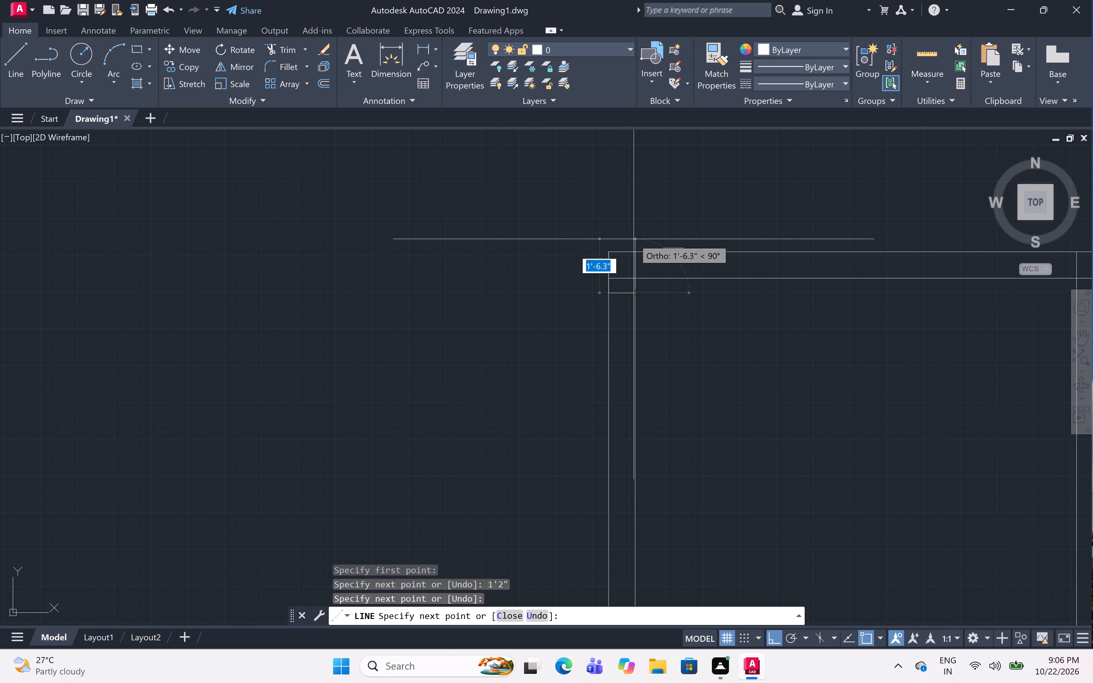
{"action": "scroll", "coordinate": [636, 253], "scroll_direction": "up", "scroll_amount": 5}
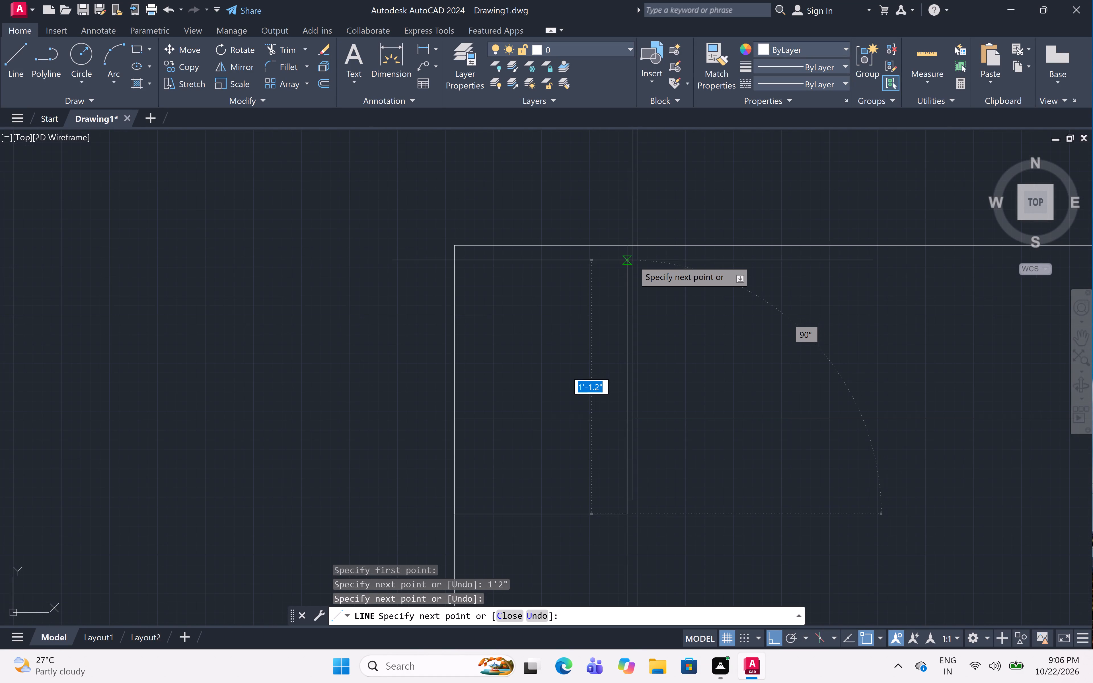
{"action": "left_click", "coordinate": [631, 242]}
{"action": "key", "text": "Escape"}
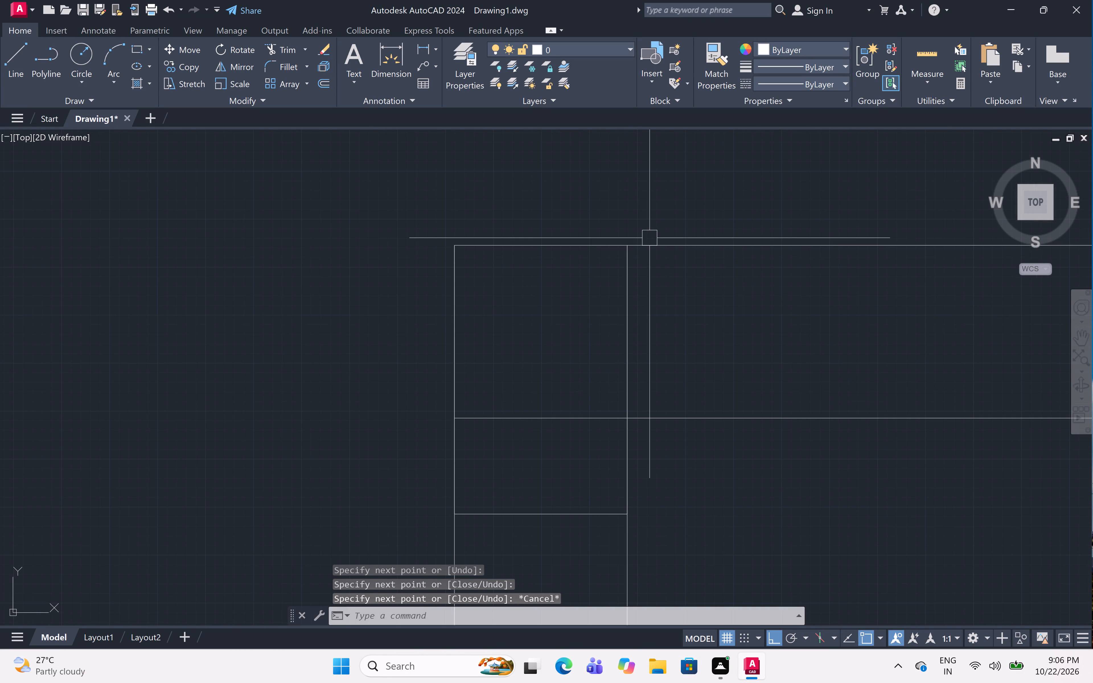
Trim the top wall's inner line where it crosses the upper-left corner column.
{"action": "type", "text": "tr"}
{"action": "key", "text": "space"}
{"action": "left_click", "coordinate": [537, 398]}
{"action": "left_click", "coordinate": [533, 449]}
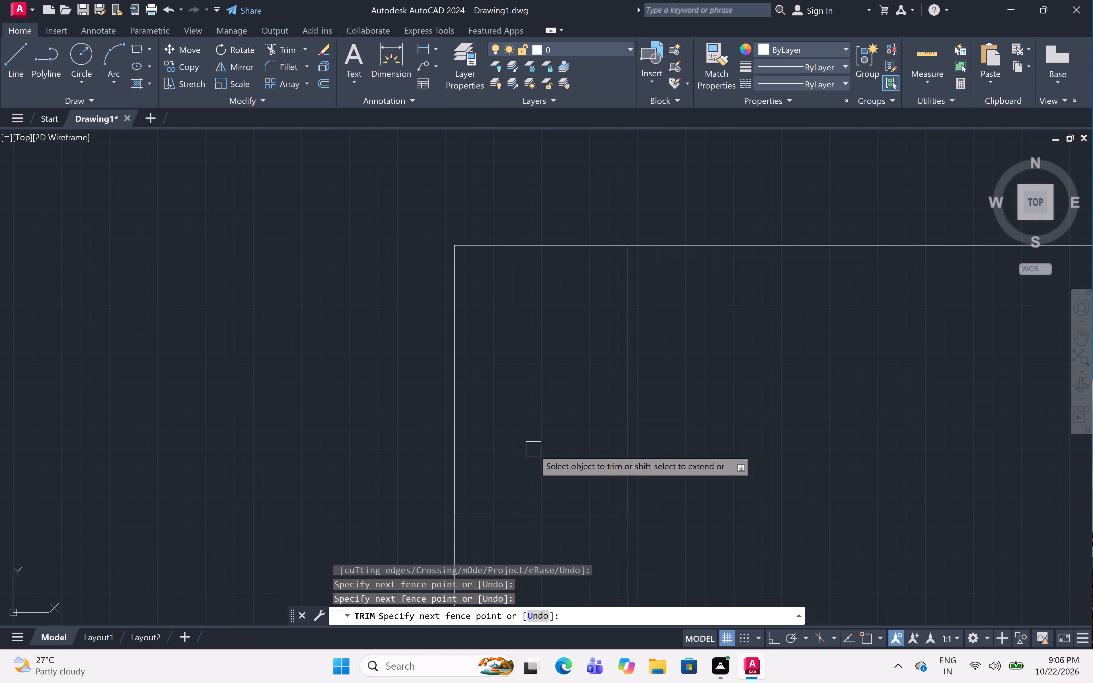
{"action": "scroll", "coordinate": [534, 365], "scroll_direction": "down", "scroll_amount": 4}
{"action": "middle_click_drag", "start_coordinate": [605, 427], "coordinate": [545, 393]}
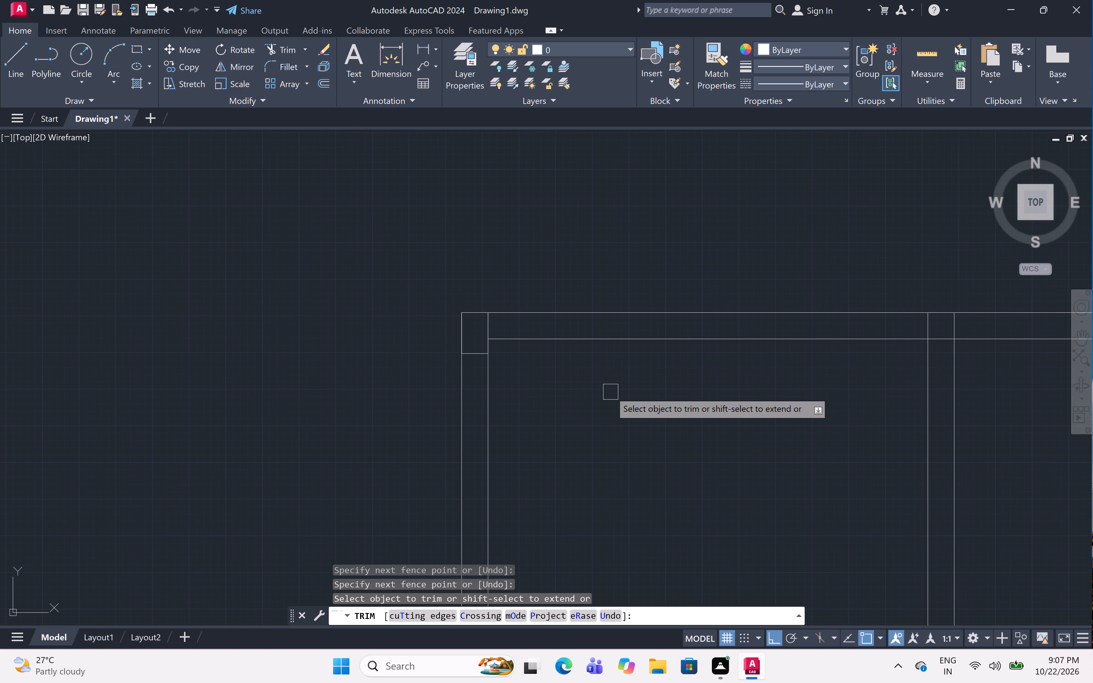
{"action": "key", "text": "Escape"}
Draw a column outline 9" wide and 1'2" deep where the middle vertical wall meets the top wall.
{"action": "middle_click_drag", "start_coordinate": [693, 398], "coordinate": [617, 380]}
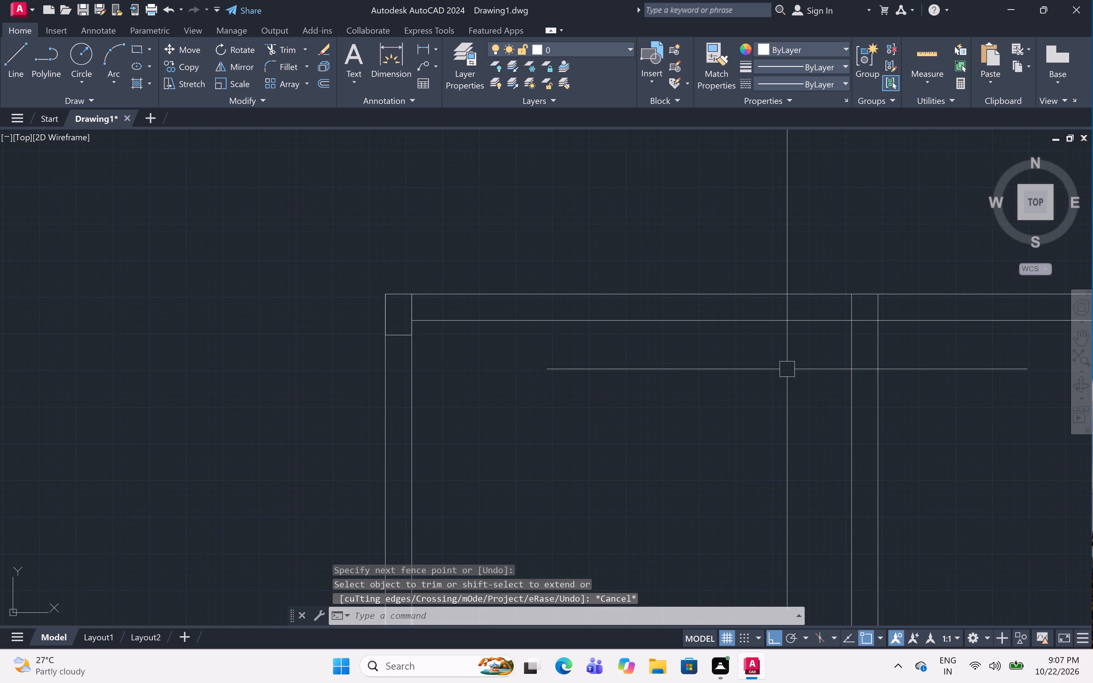
{"action": "type", "text": "l"}
{"action": "key", "text": "space"}
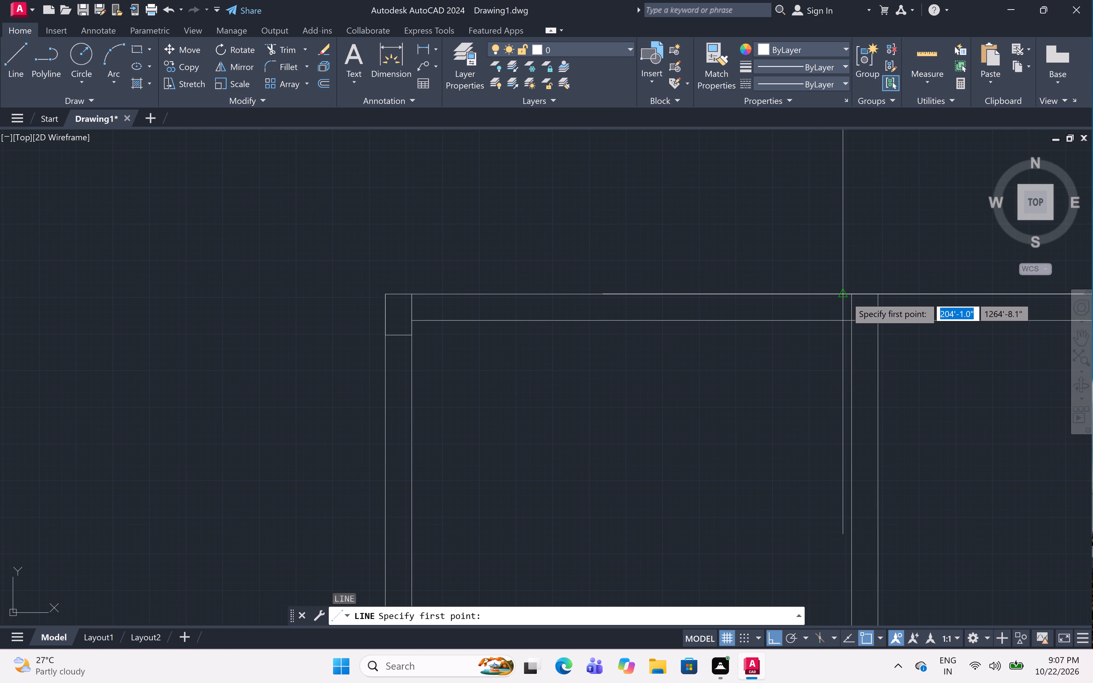
{"action": "scroll", "coordinate": [854, 297], "scroll_direction": "up", "scroll_amount": 3}
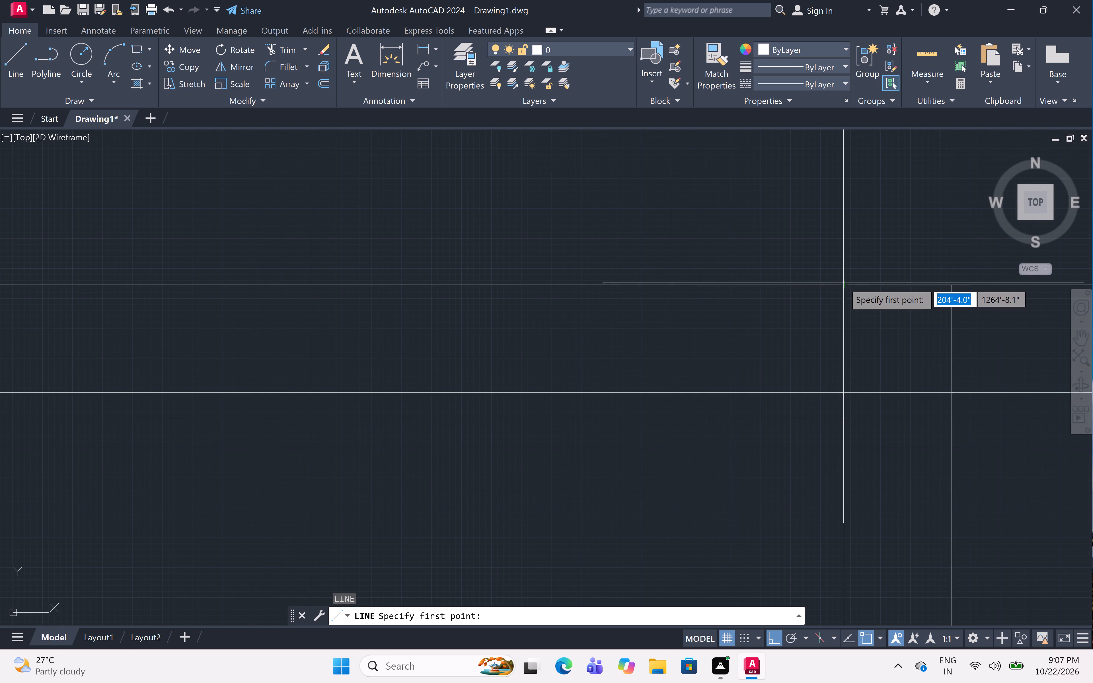
{"action": "left_click", "coordinate": [843, 283]}
{"action": "key", "text": "1"}
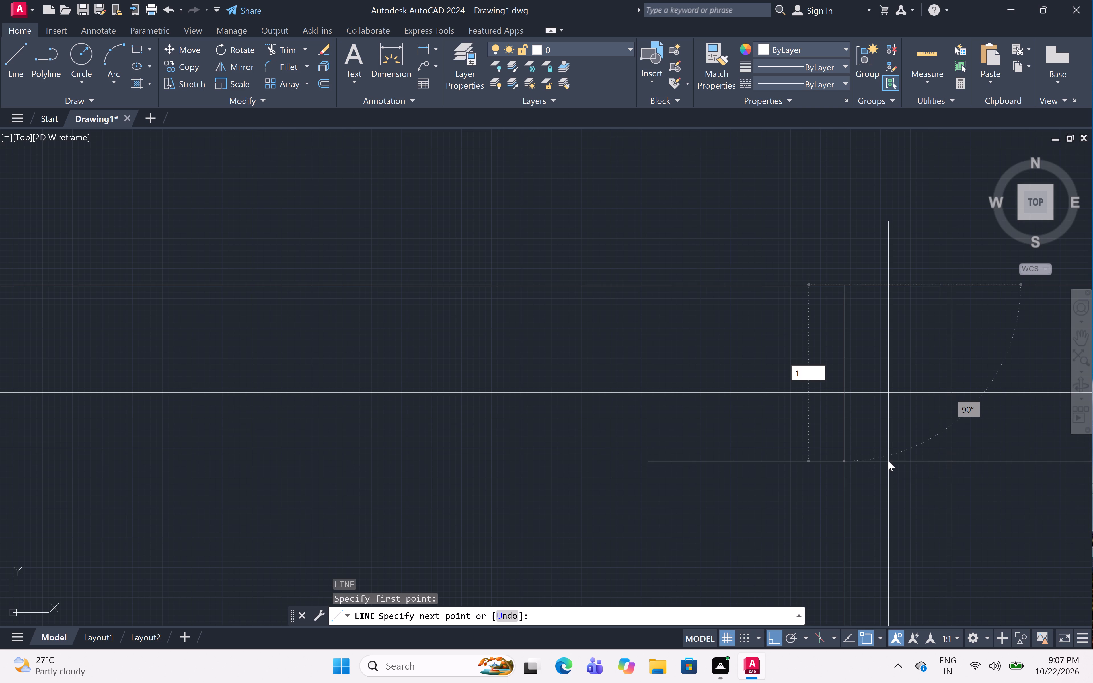
{"action": "type", "text": "'2"}
{"action": "type", "text": "\""}
{"action": "key", "text": "space"}
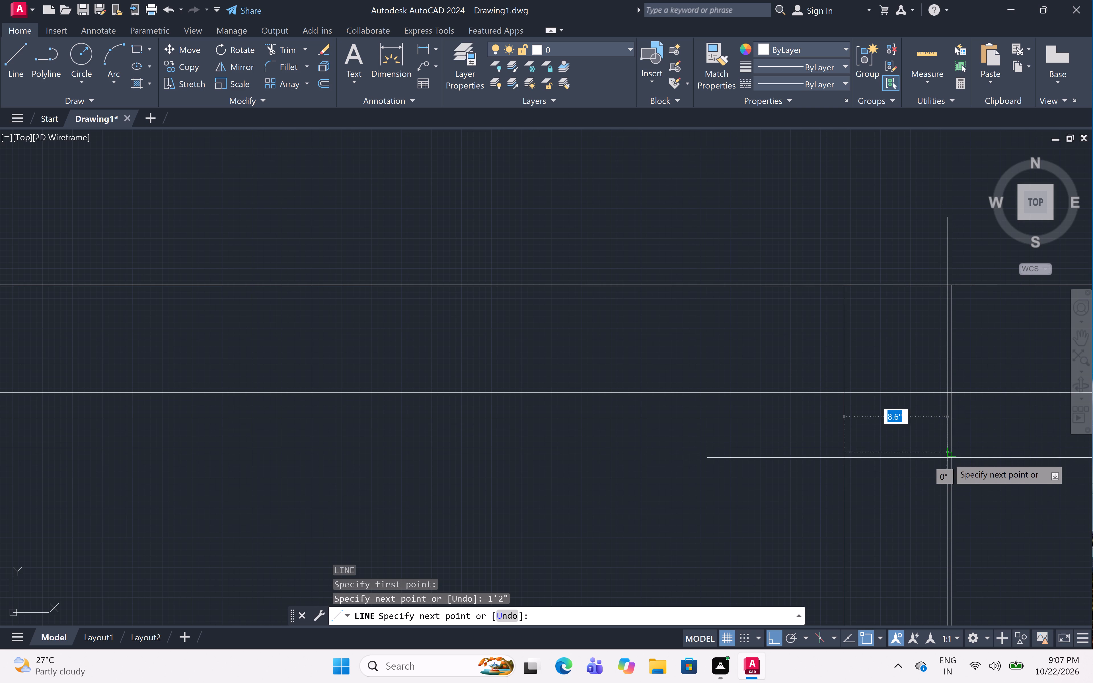
{"action": "left_click_drag", "start_coordinate": [952, 450], "coordinate": [952, 447]}
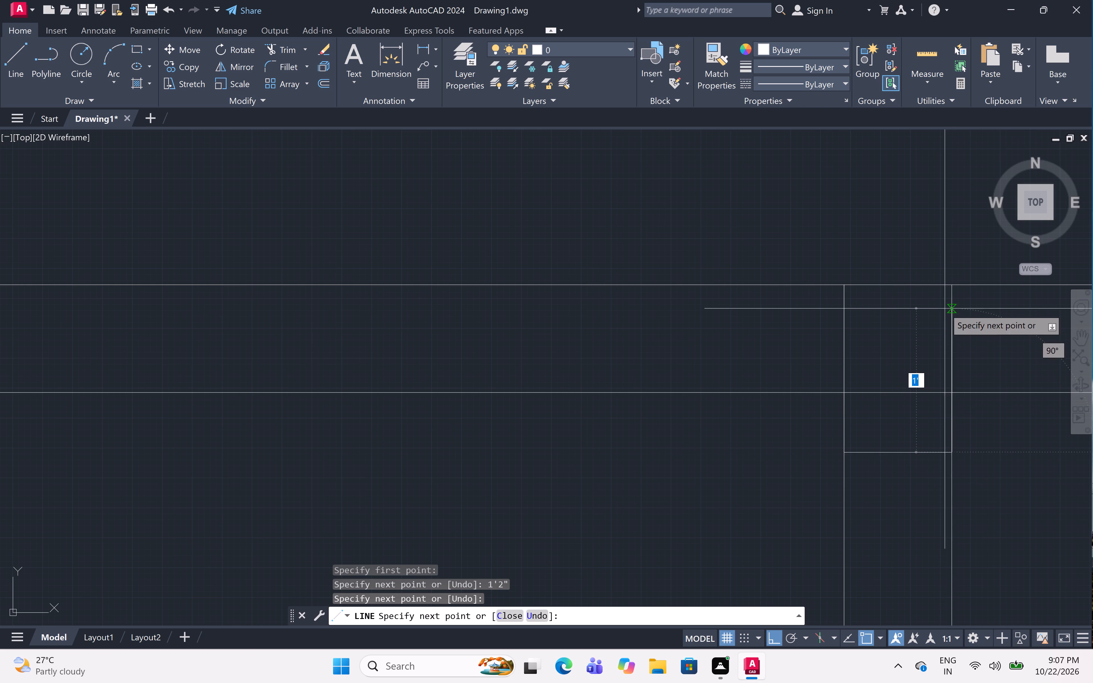
{"action": "left_click", "coordinate": [952, 289]}
{"action": "key", "text": "Escape"}
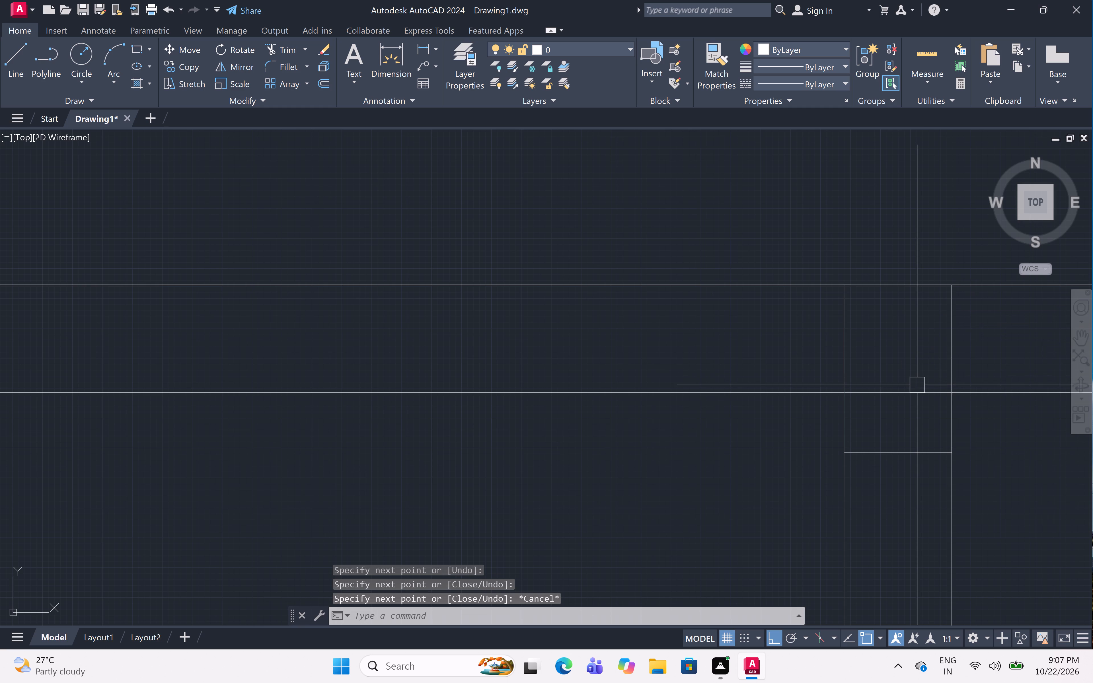
Trim the top wall's inner line inside the middle wall's column and the wall lines overlapping the column's two sides.
{"action": "key", "text": "t"}
{"action": "key", "text": "r"}
{"action": "key", "text": "space"}
{"action": "left_click", "coordinate": [914, 361]}
{"action": "left_click", "coordinate": [911, 425]}
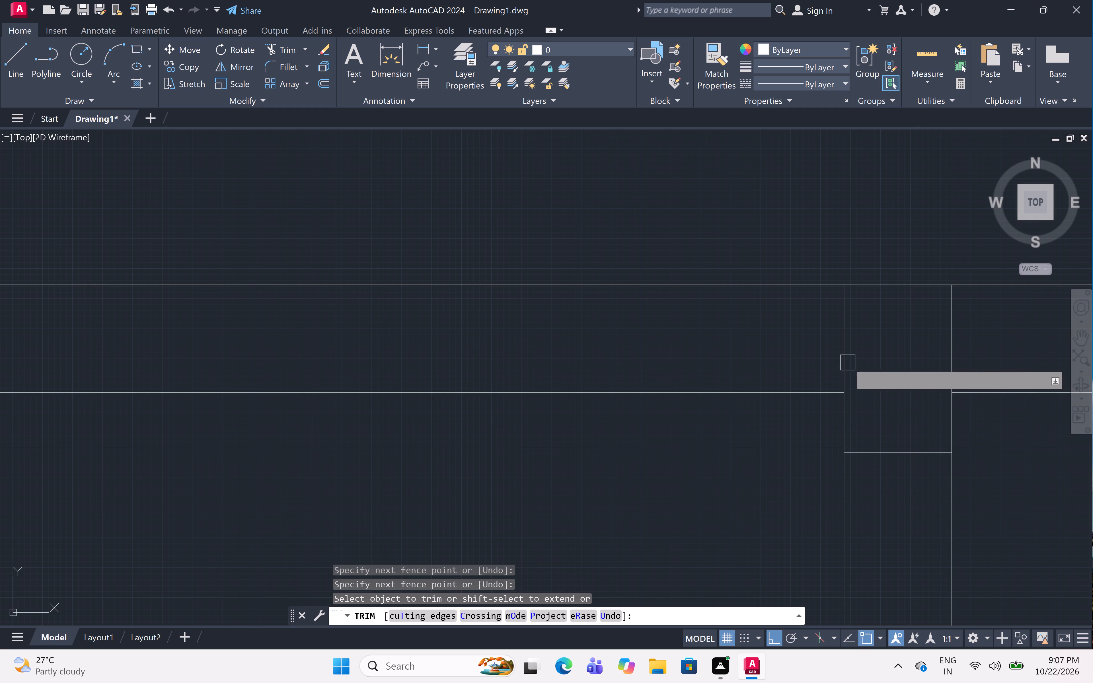
{"action": "left_click", "coordinate": [846, 357]}
{"action": "left_click", "coordinate": [849, 412]}
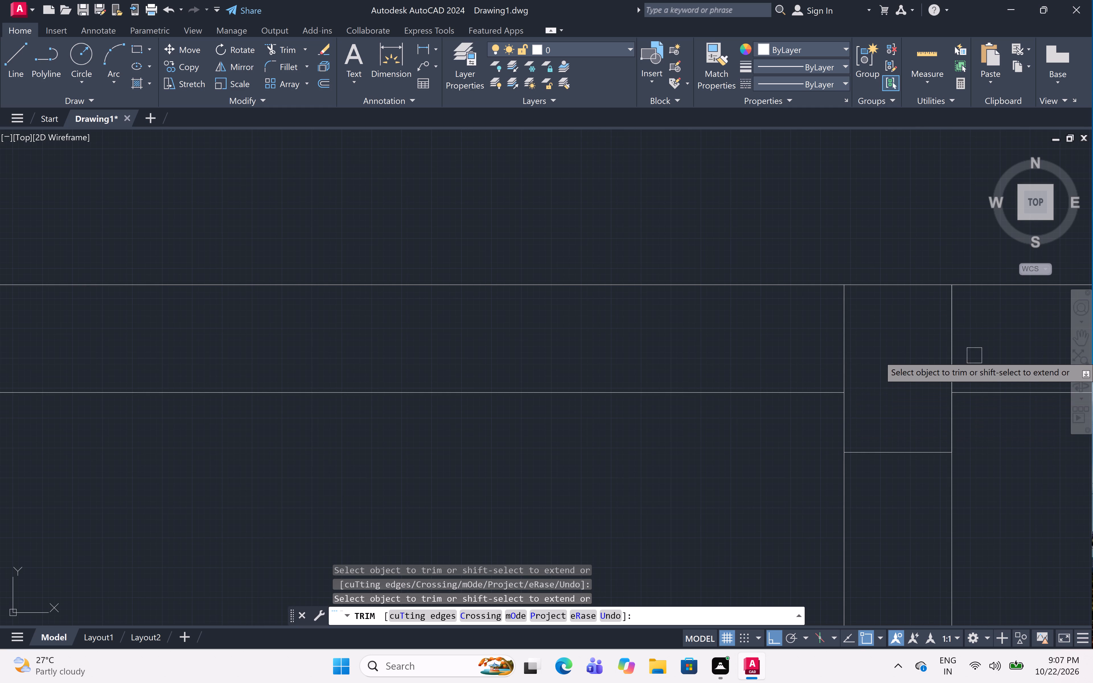
{"action": "left_click", "coordinate": [949, 353]}
{"action": "left_click", "coordinate": [949, 422]}
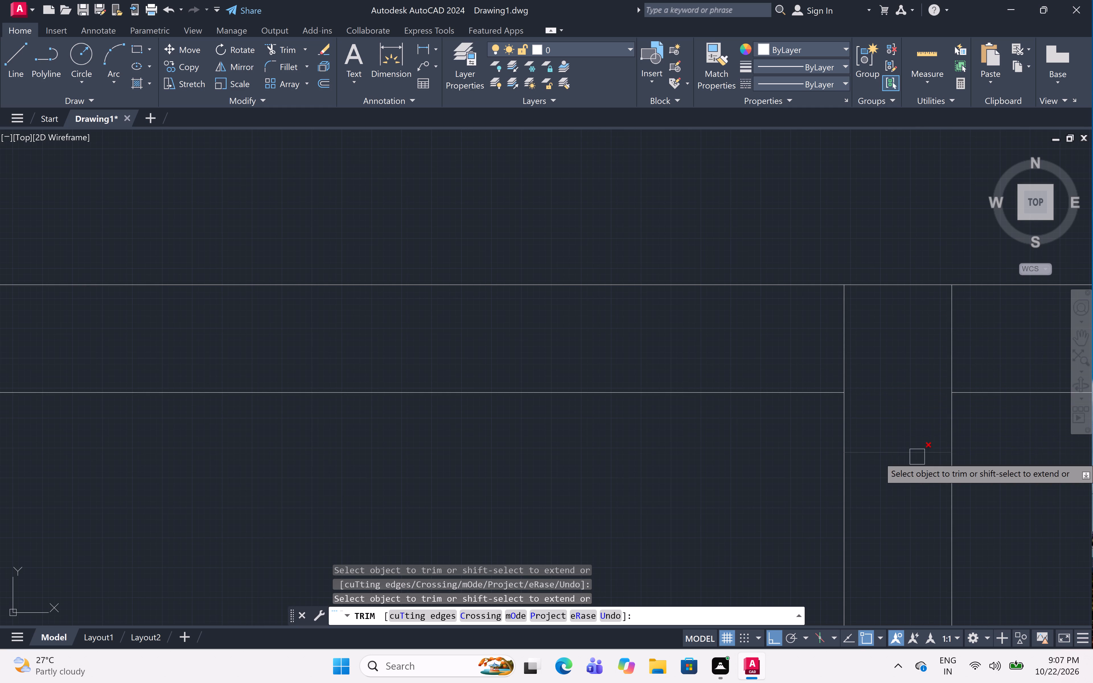
Trim the wall lines overlapping the sides of the upper-left corner column.
{"action": "scroll", "coordinate": [822, 446], "scroll_direction": "down", "scroll_amount": 6}
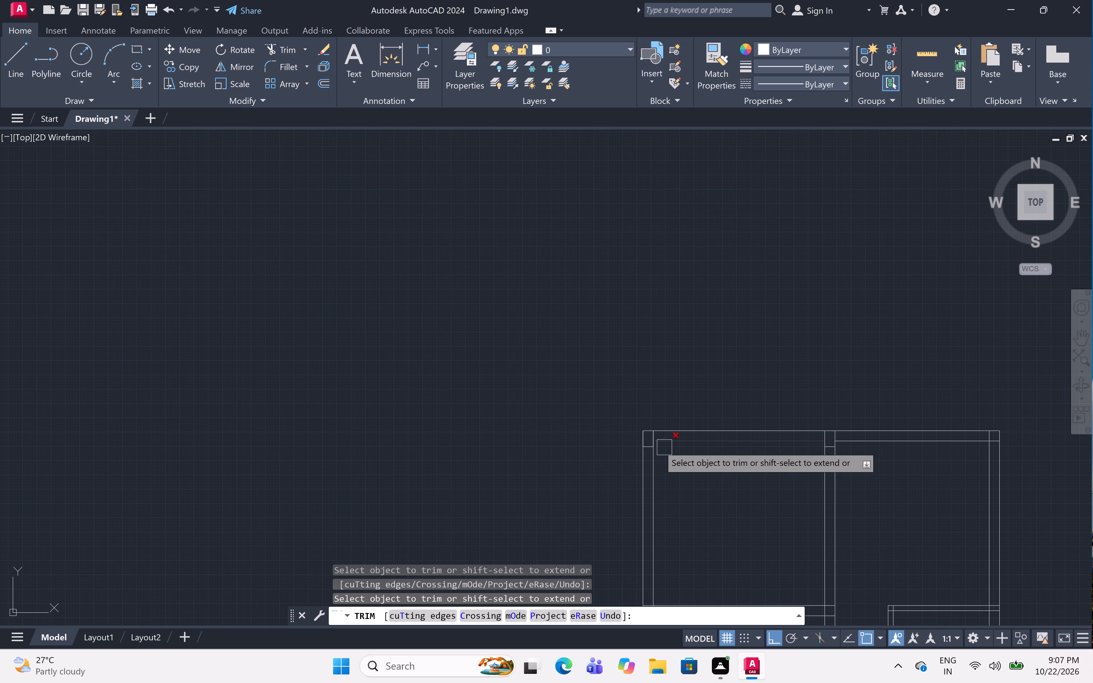
{"action": "scroll", "coordinate": [640, 444], "scroll_direction": "up", "scroll_amount": 6}
{"action": "left_click", "coordinate": [653, 401]}
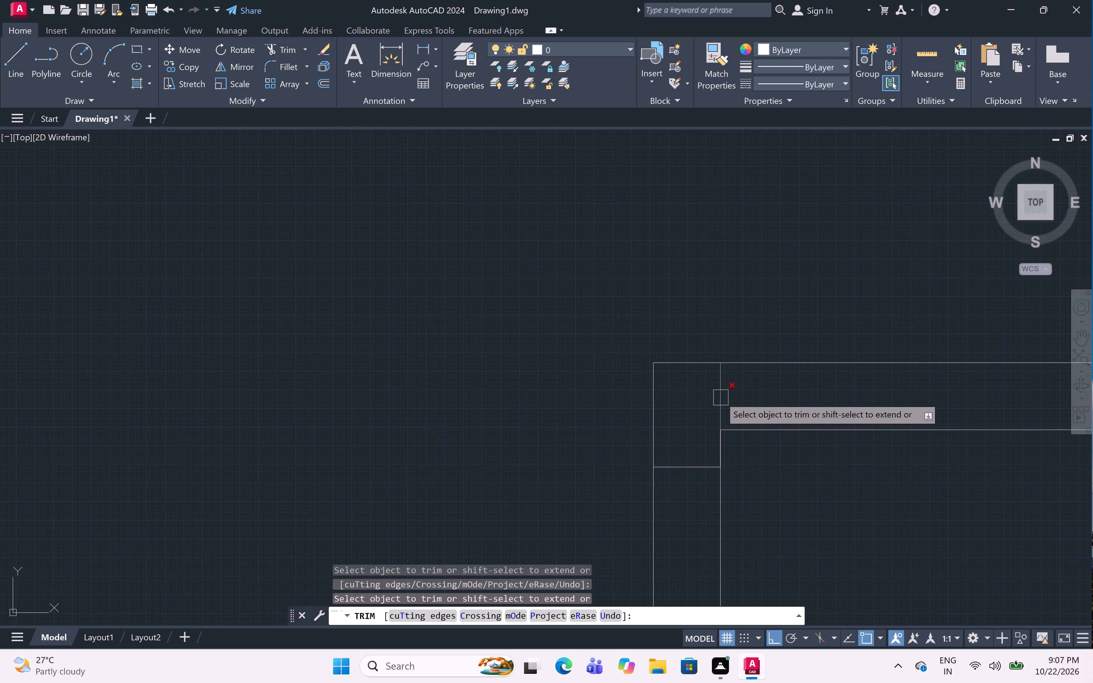
{"action": "left_click", "coordinate": [720, 396]}
{"action": "left_click", "coordinate": [727, 444]}
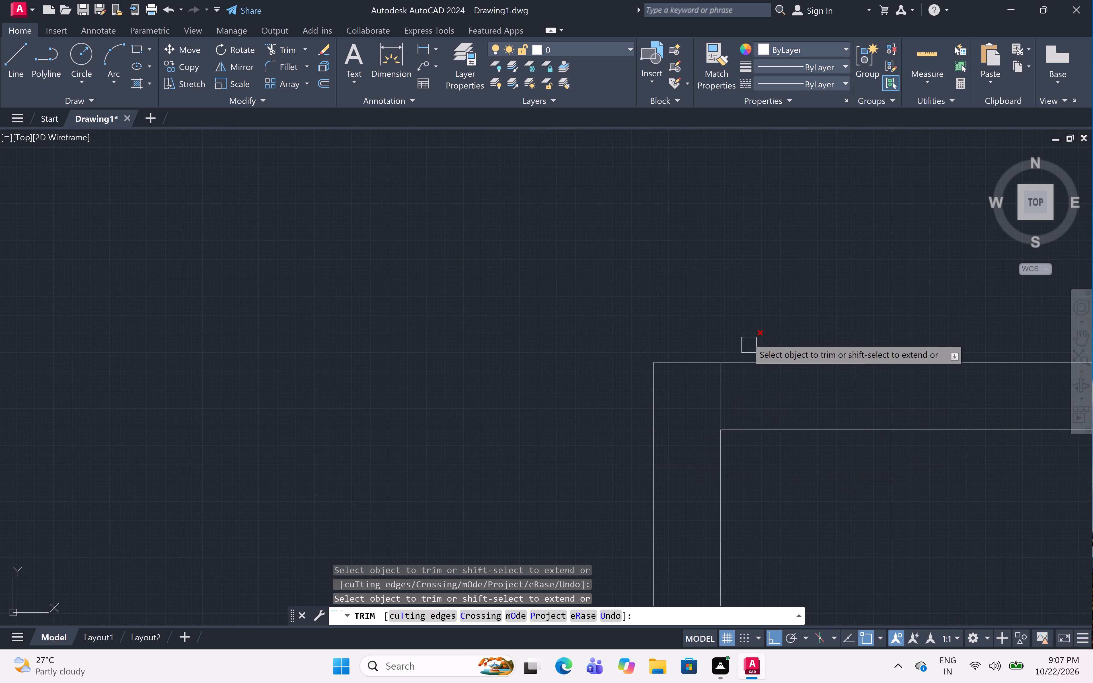
{"action": "scroll", "coordinate": [690, 412], "scroll_direction": "down", "scroll_amount": 6}
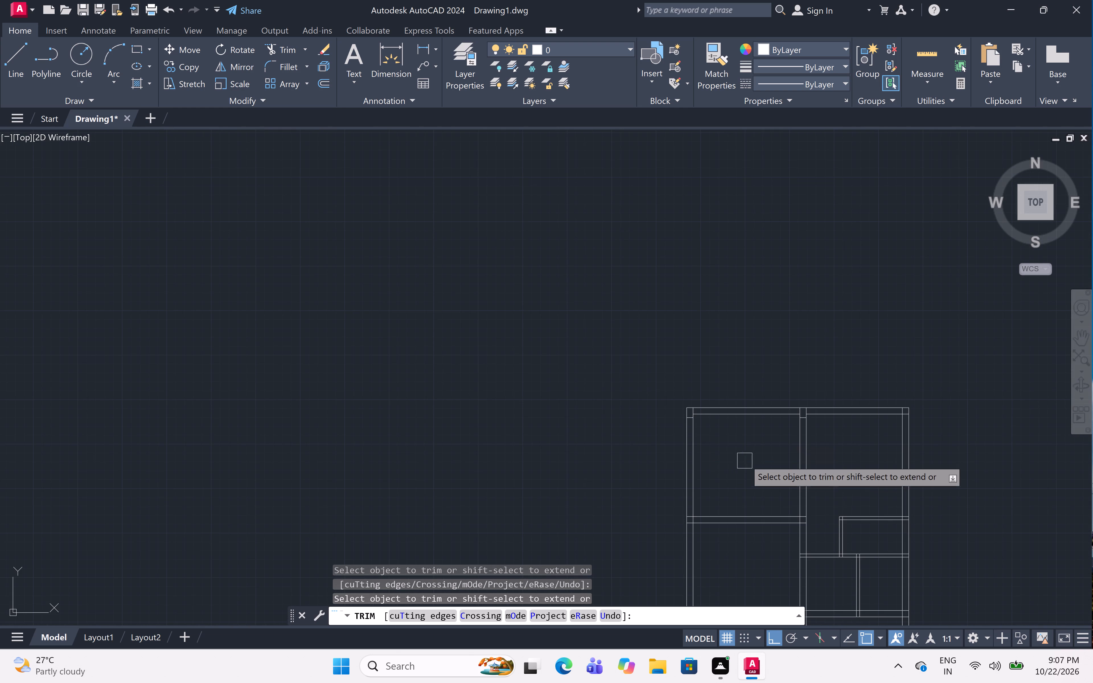
{"action": "middle_click_drag", "start_coordinate": [745, 460], "coordinate": [699, 427]}
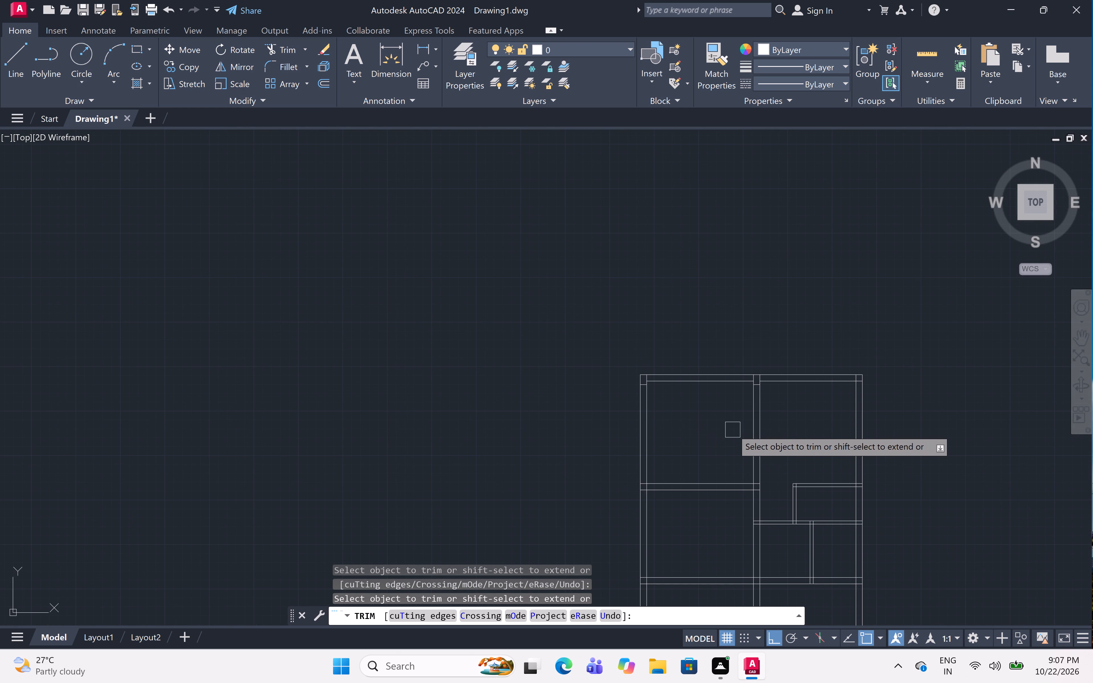
{"action": "scroll", "coordinate": [860, 378], "scroll_direction": "up", "scroll_amount": 6}
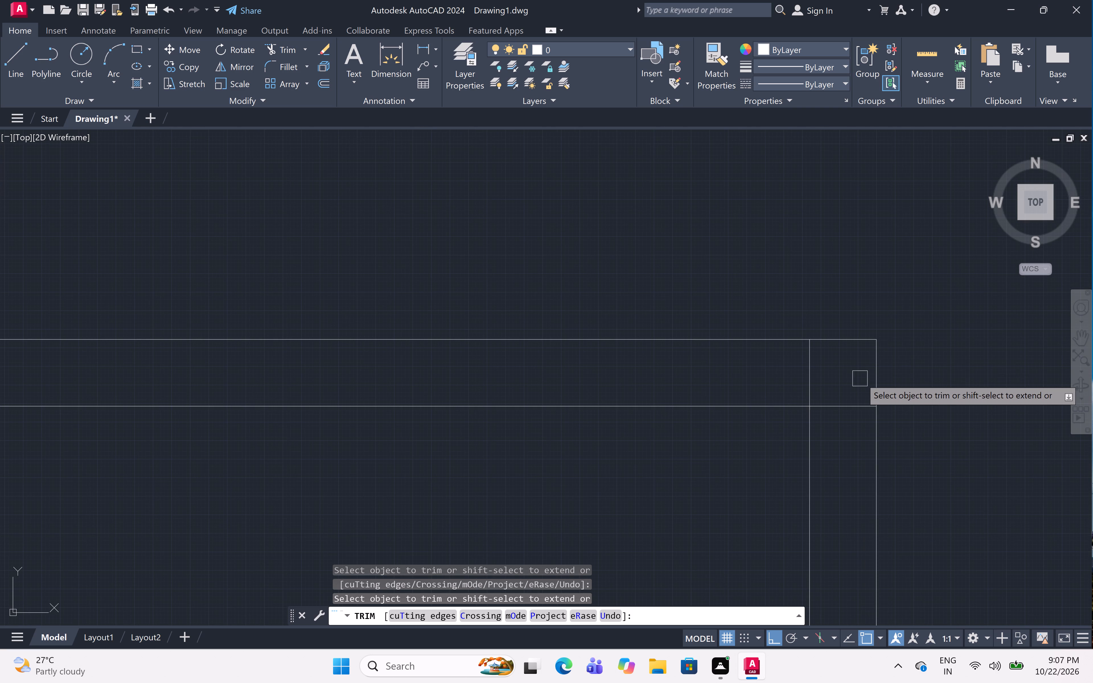
{"action": "key", "text": "Escape"}
Draw a column outline 9" wide and 1'2" deep inside the walls at the plan's upper-right corner.
{"action": "scroll", "coordinate": [906, 367], "scroll_direction": "down", "scroll_amount": 2}
{"action": "middle_click_drag", "start_coordinate": [906, 367], "coordinate": [872, 315]}
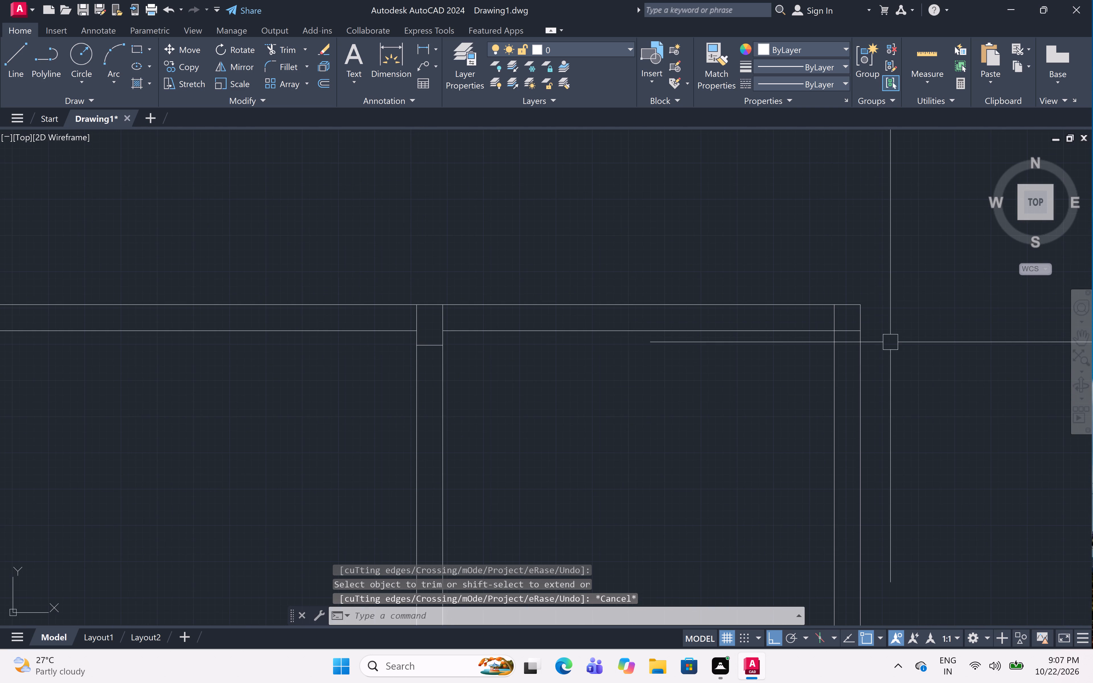
{"action": "type", "text": "l"}
{"action": "key", "text": "space"}
{"action": "left_click", "coordinate": [863, 306]}
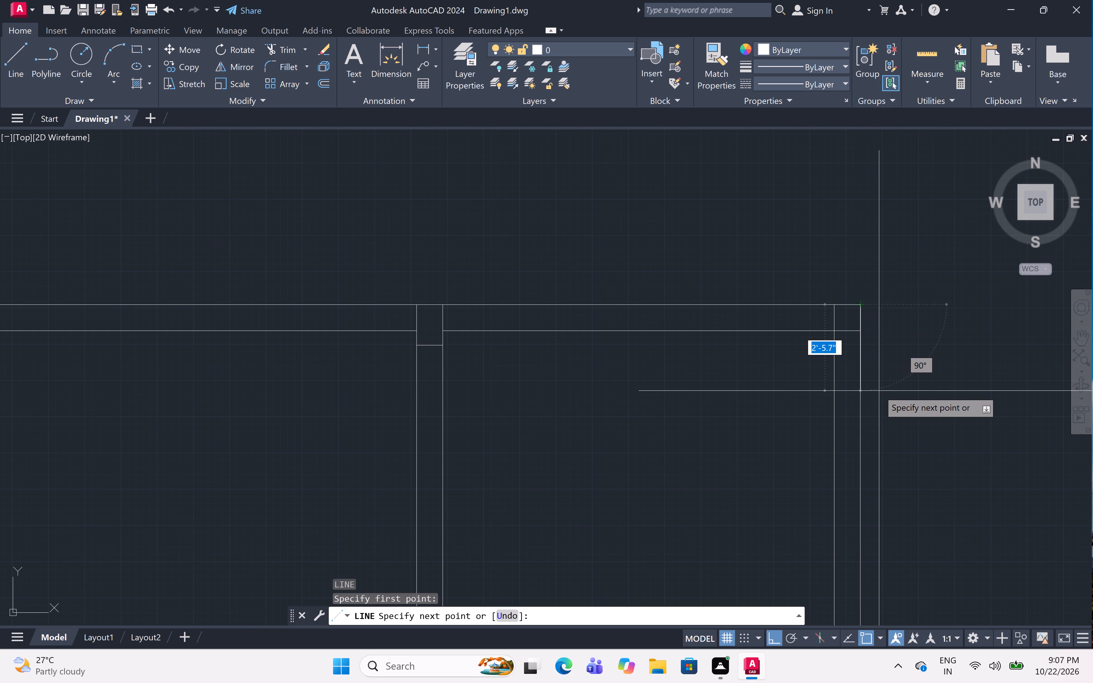
{"action": "type", "text": "1'"}
{"action": "key", "text": "2"}
{"action": "type", "text": "\""}
{"action": "key", "text": "space"}
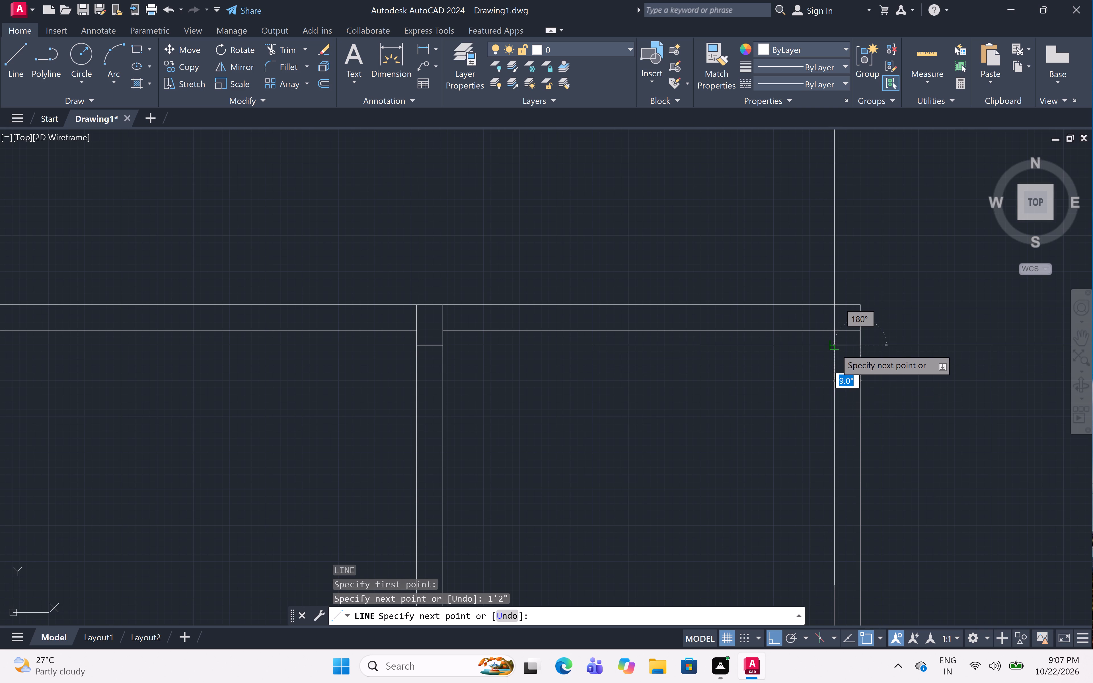
{"action": "left_click_drag", "start_coordinate": [837, 349], "coordinate": [835, 346]}
{"action": "left_click", "coordinate": [832, 301]}
{"action": "key", "text": "Escape"}
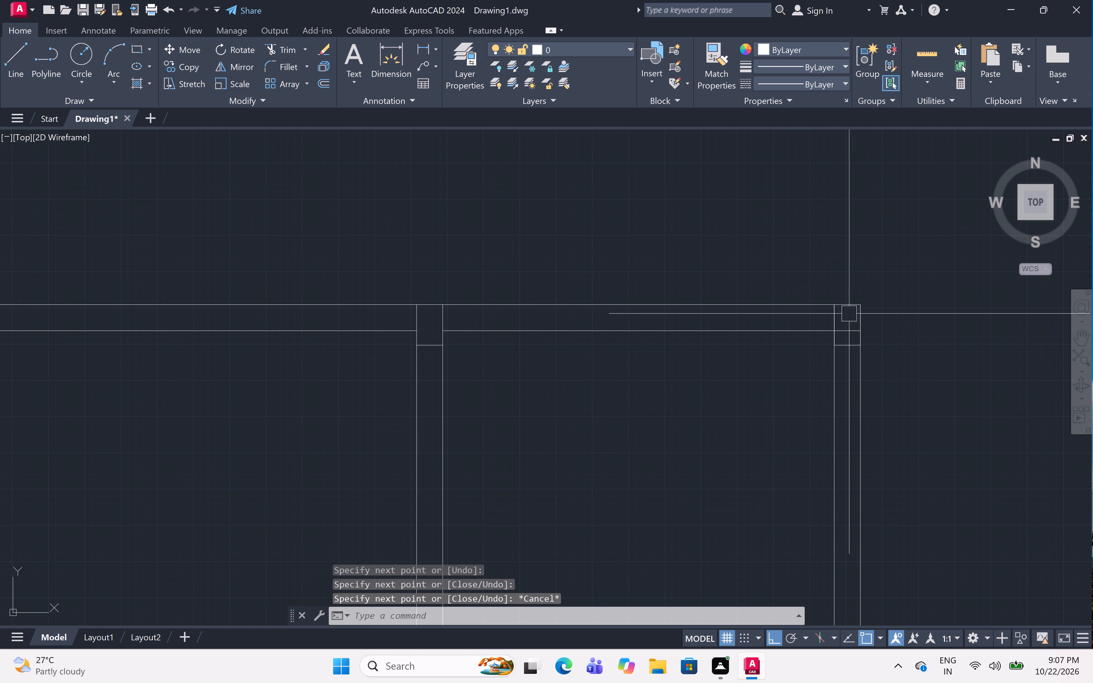
Trim the top wall's inner line inside the upper-right corner column and the wall lines overlapping the column's sides.
{"action": "scroll", "coordinate": [847, 320], "scroll_direction": "up", "scroll_amount": 2}
{"action": "type", "text": "tr"}
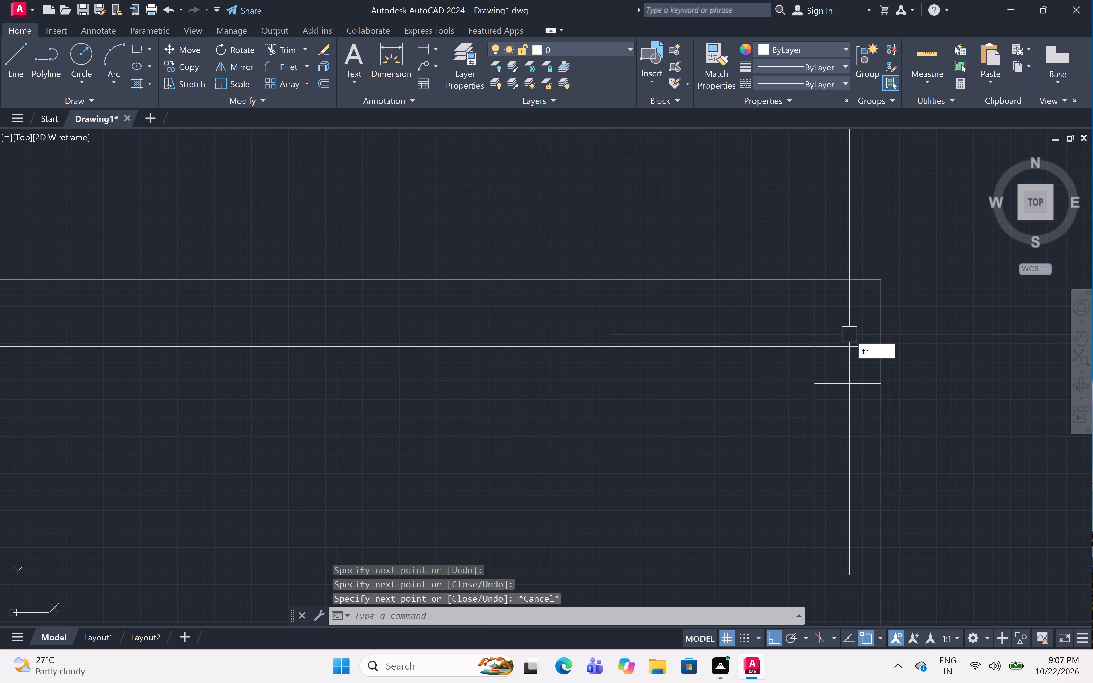
{"action": "key", "text": "space"}
{"action": "left_click", "coordinate": [849, 346]}
{"action": "left_click", "coordinate": [815, 312]}
{"action": "left_click", "coordinate": [815, 374]}
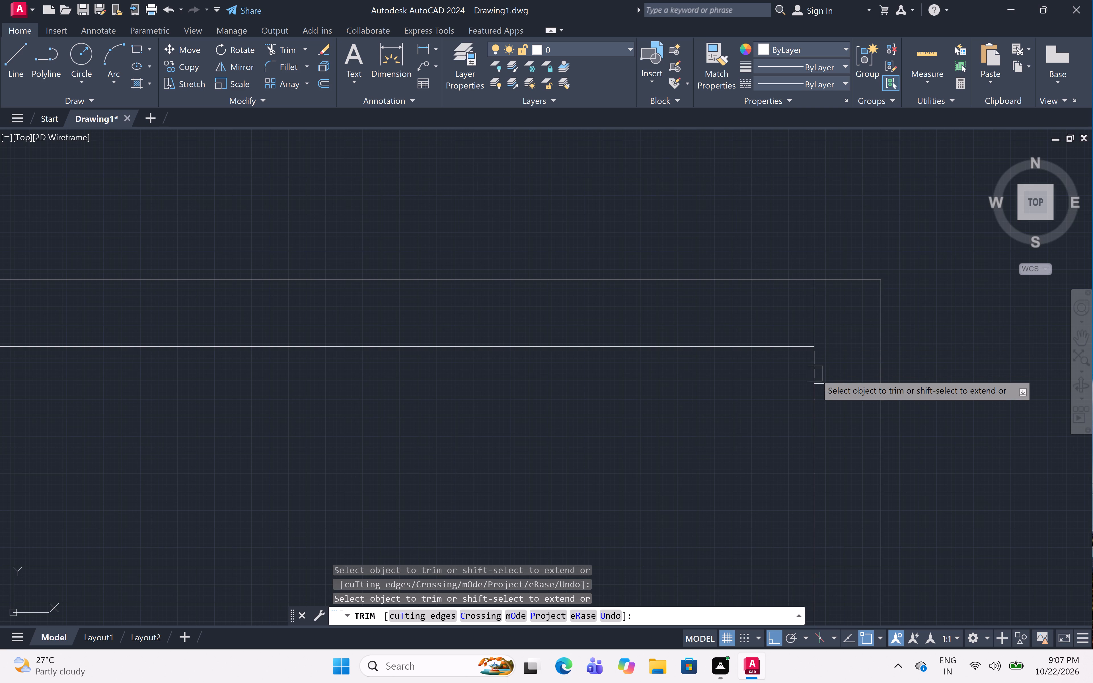
{"action": "left_click", "coordinate": [875, 333]}
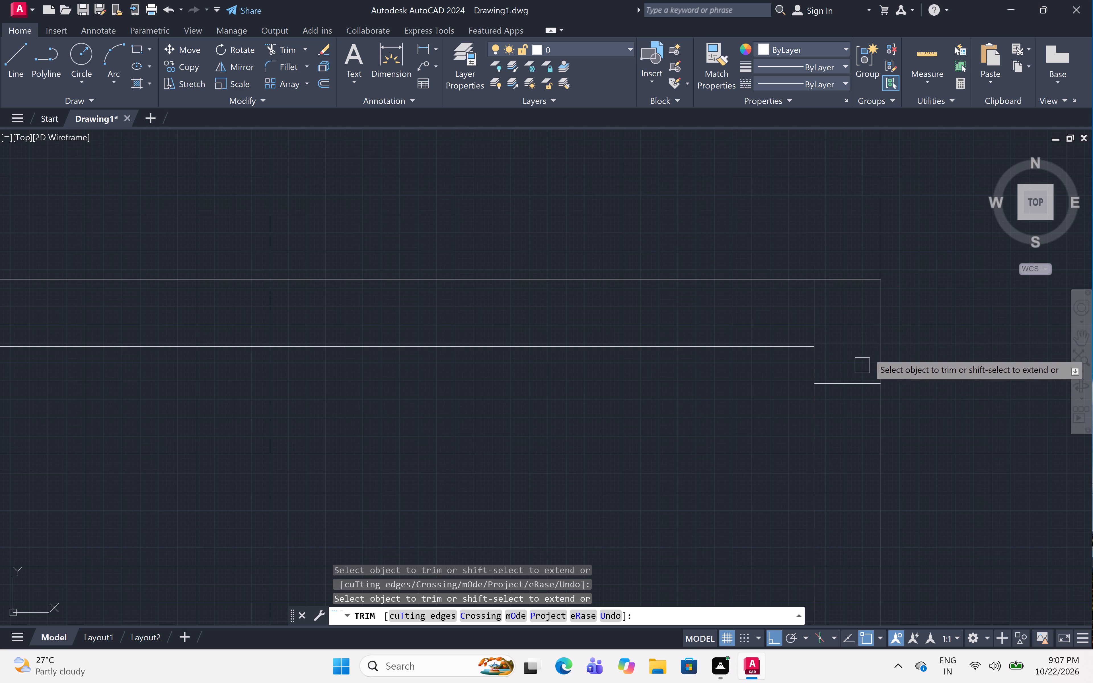
{"action": "scroll", "coordinate": [886, 298], "scroll_direction": "down", "scroll_amount": 6}
{"action": "middle_click_drag", "start_coordinate": [920, 367], "coordinate": [845, 222]}
{"action": "middle_click", "coordinate": [845, 222]}
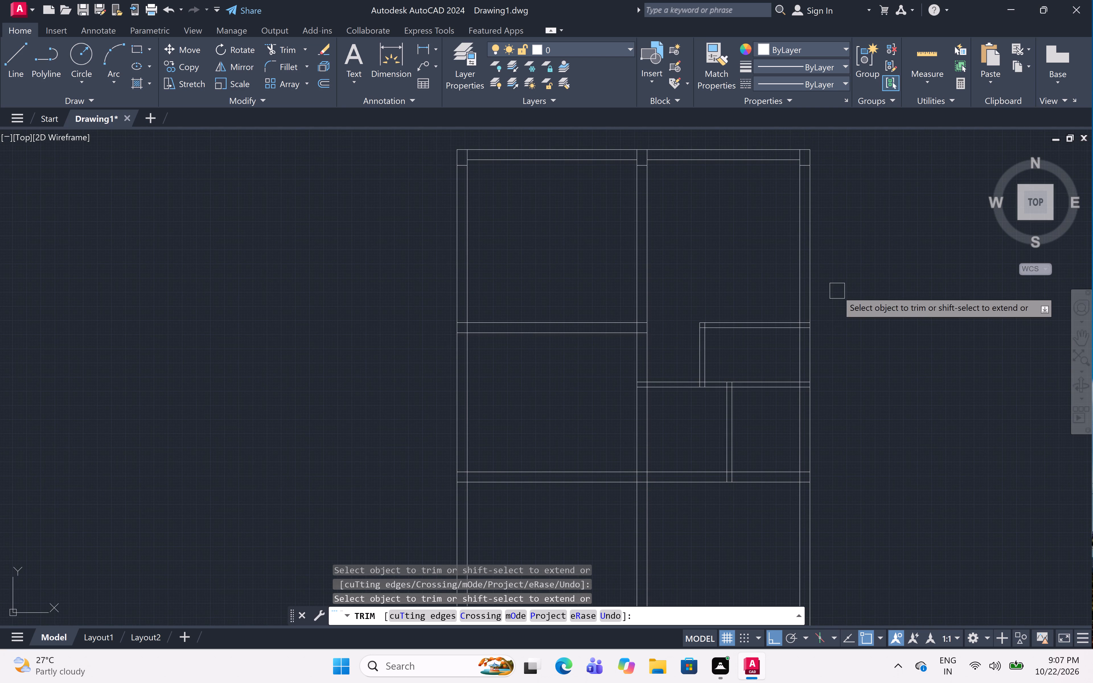
{"action": "key", "text": "Escape"}
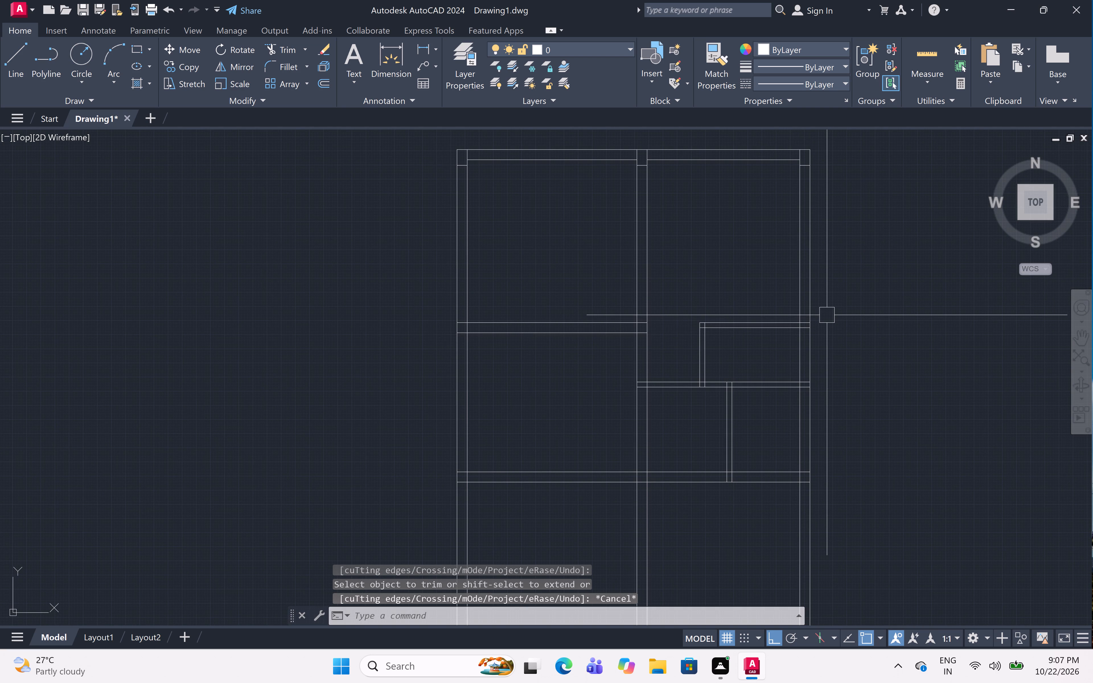
Draw a column outline 9" wide and 1'2" deep in the right outer wall, centred on the end of the uppermost horizontal partition (7" below its midpoint).
{"action": "scroll", "coordinate": [827, 315], "scroll_direction": "up", "scroll_amount": 2}
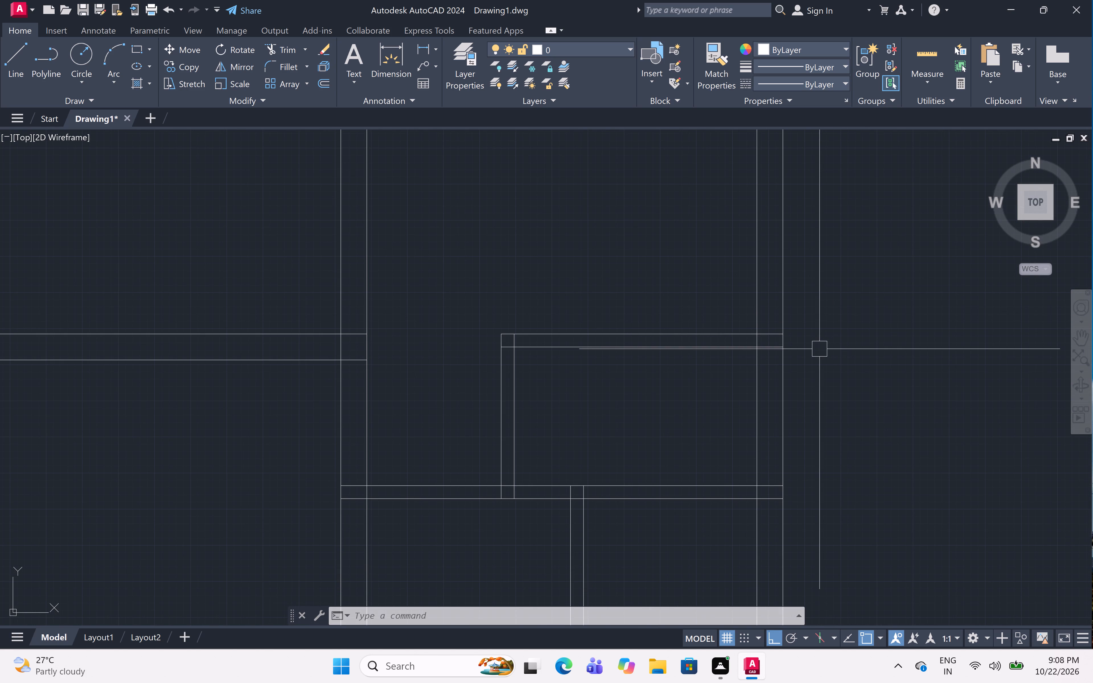
{"action": "type", "text": "l"}
{"action": "key", "text": "space"}
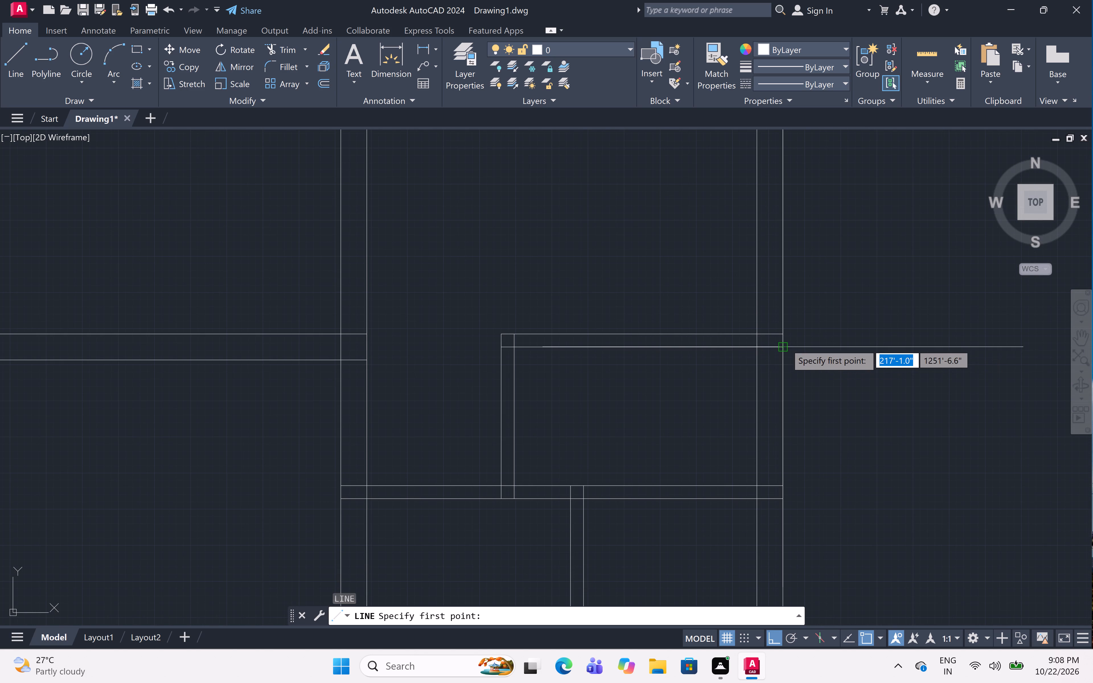
{"action": "left_click", "coordinate": [786, 343]}
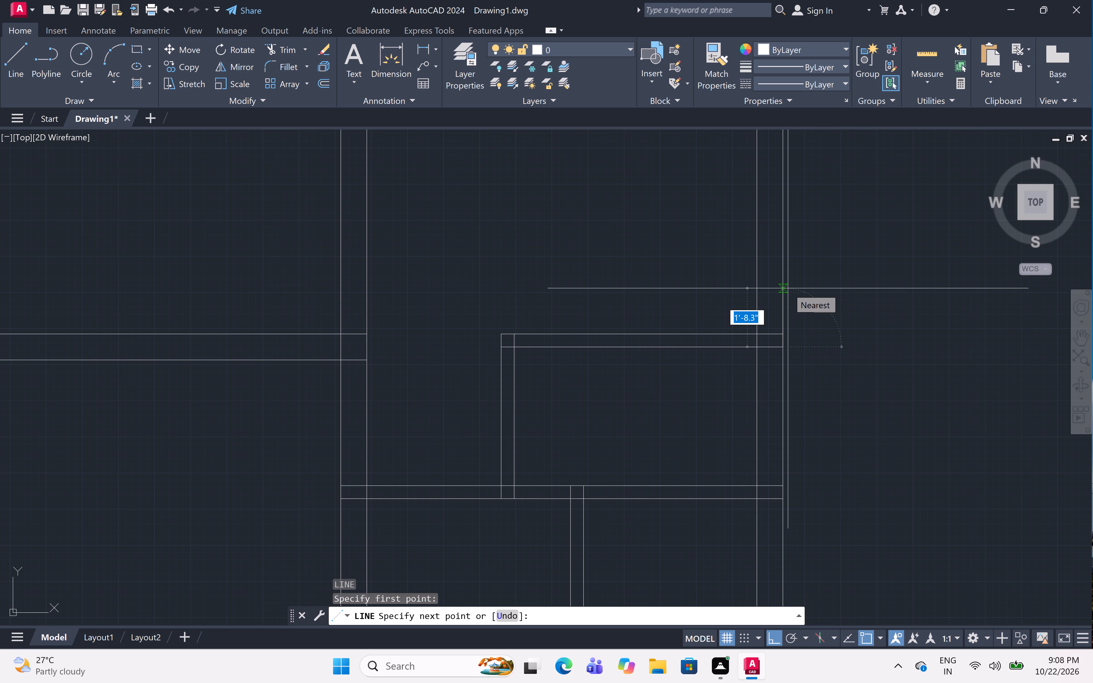
{"action": "scroll", "coordinate": [780, 356], "scroll_direction": "up", "scroll_amount": 5}
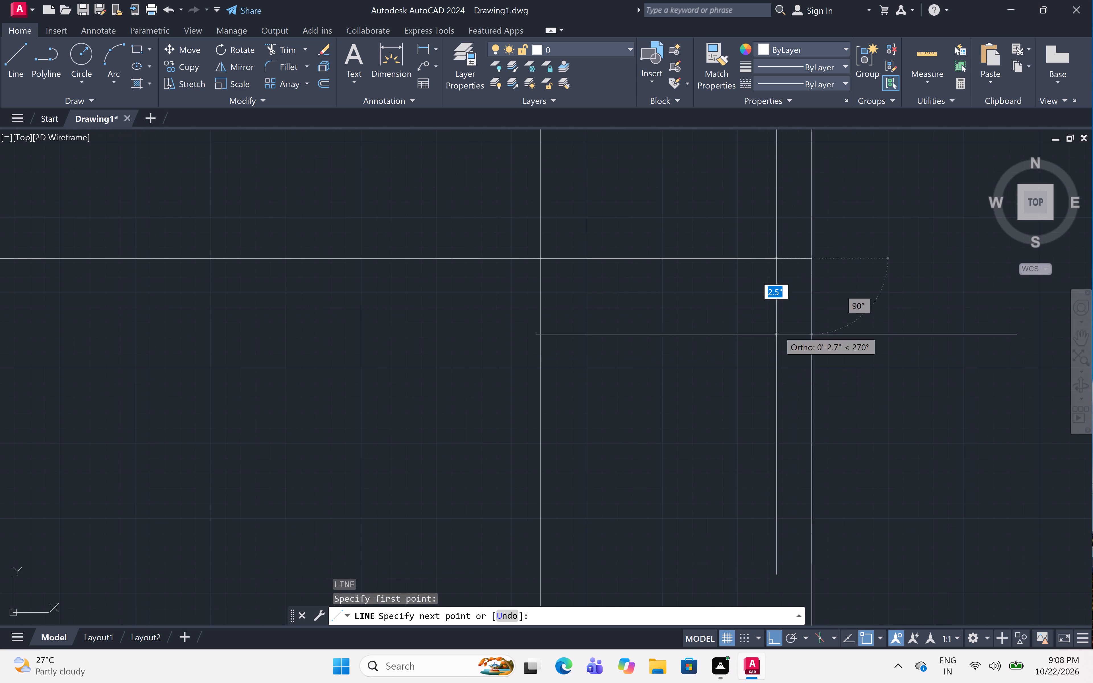
{"action": "scroll", "coordinate": [815, 318], "scroll_direction": "down", "scroll_amount": 2}
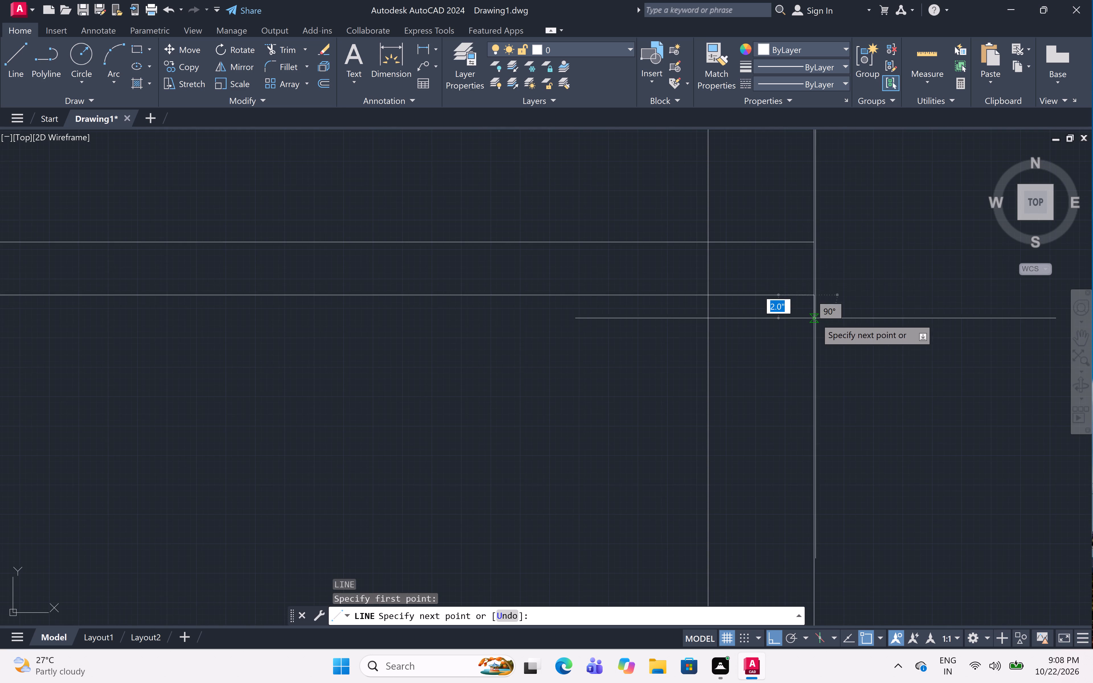
{"action": "left_click", "coordinate": [816, 238]}
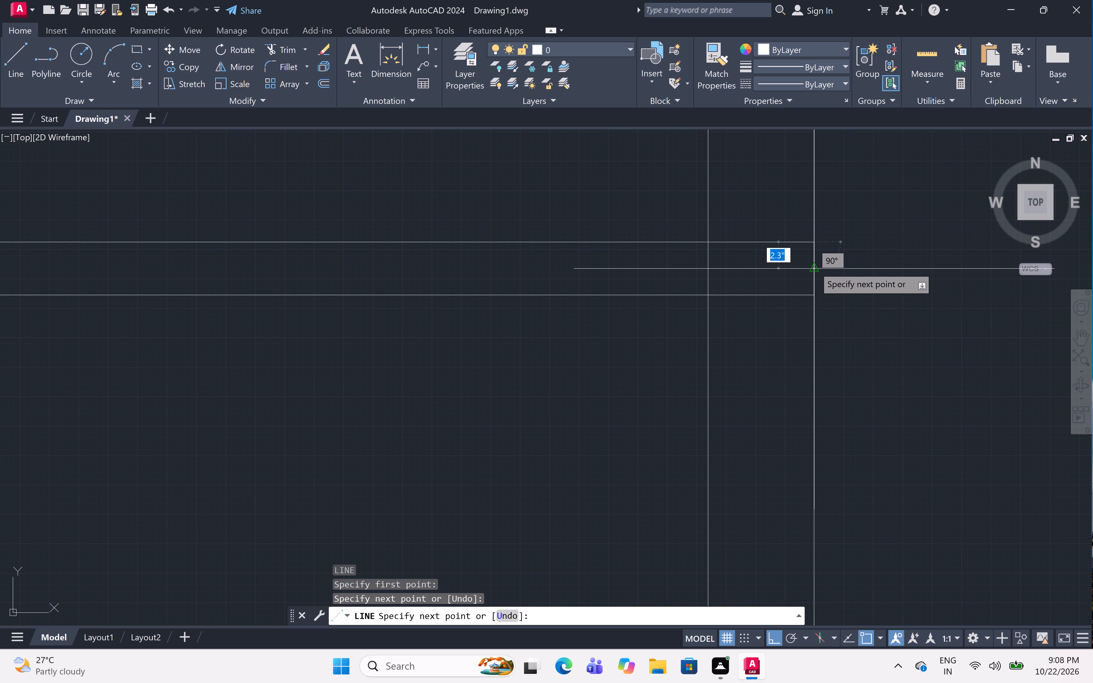
{"action": "left_click", "coordinate": [815, 267]}
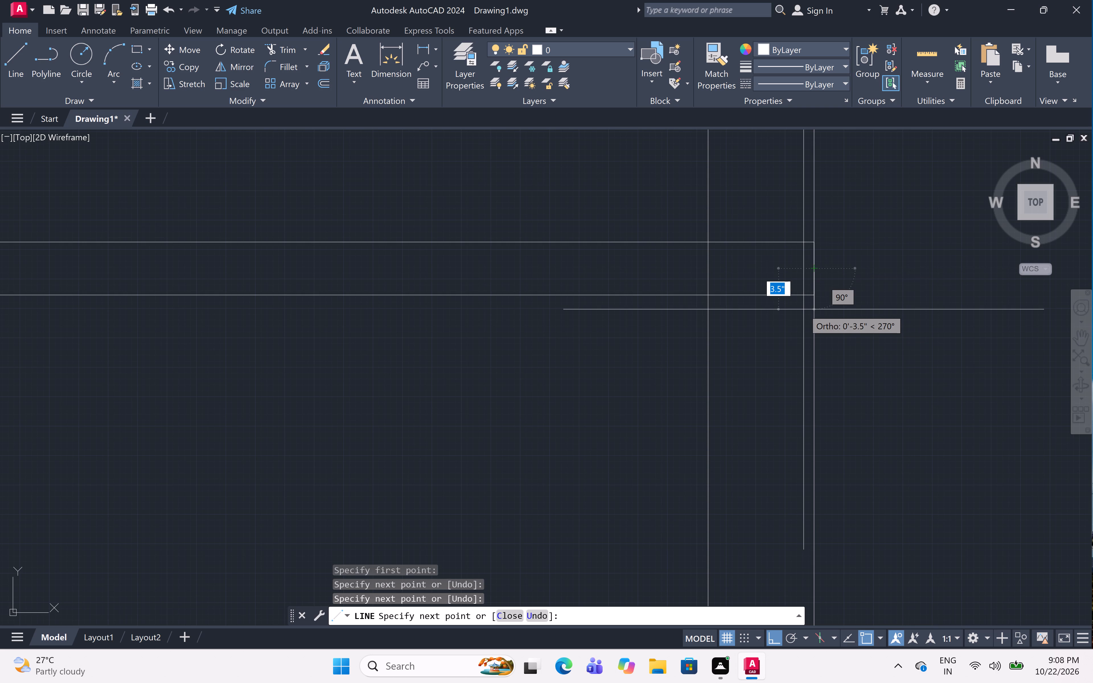
{"action": "type", "text": "7\""}
{"action": "key", "text": "space"}
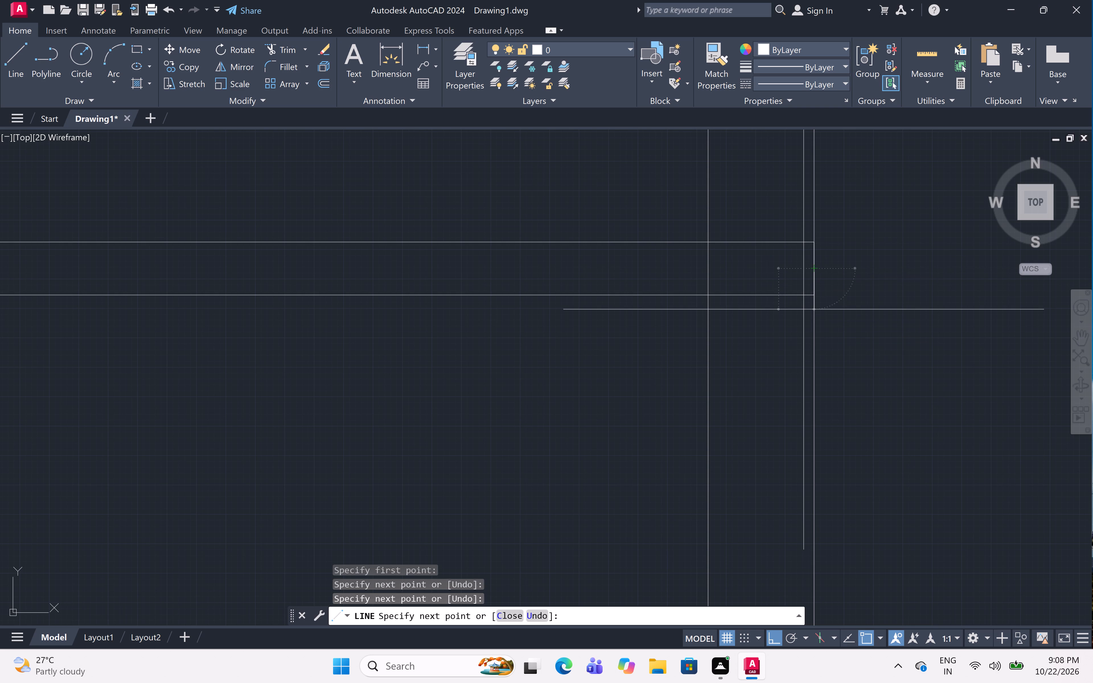
{"action": "left_click_drag", "start_coordinate": [711, 352], "coordinate": [709, 349]}
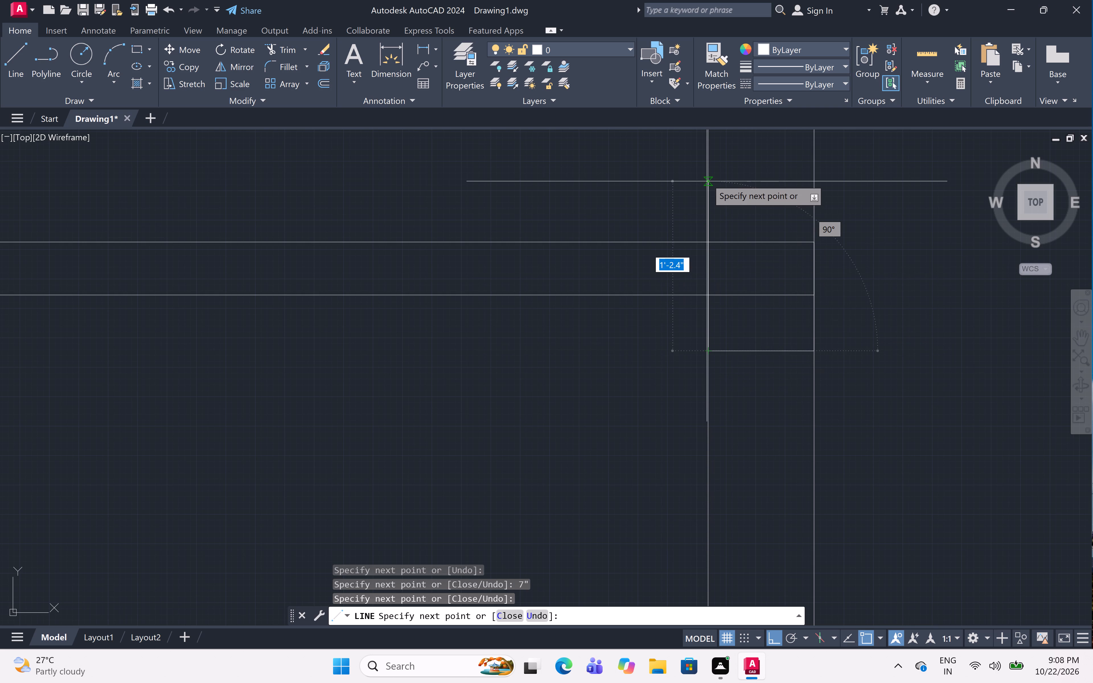
{"action": "type", "text": "1'2"}
{"action": "key", "text": "shift+quotedbl"}
{"action": "key", "text": "space"}
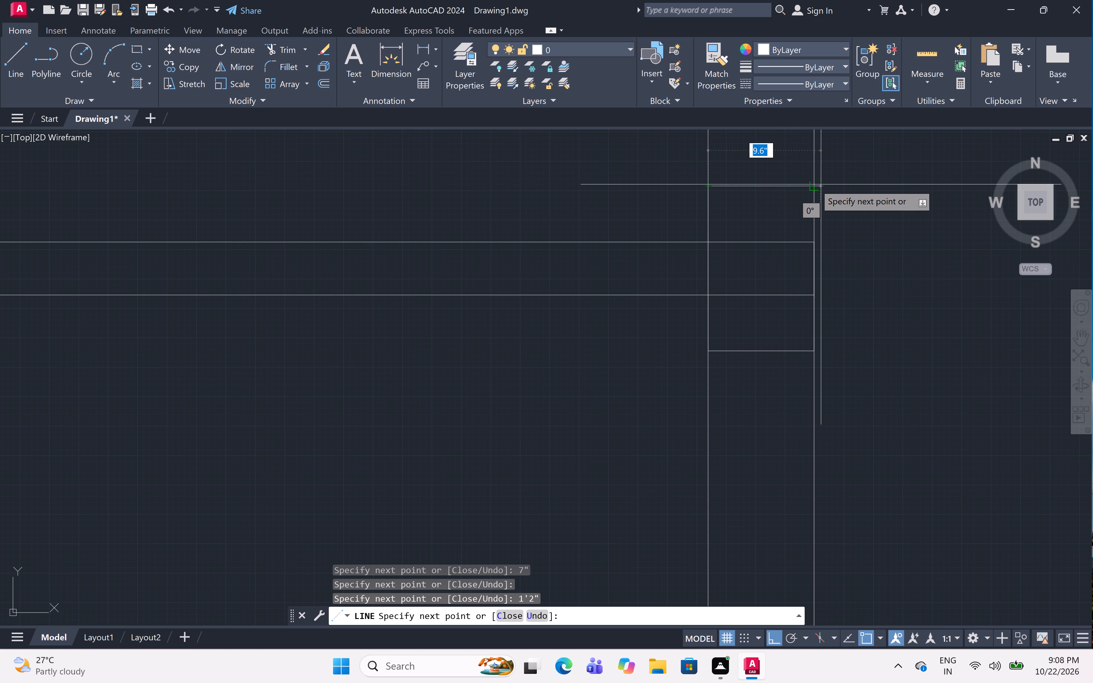
{"action": "left_click", "coordinate": [810, 184]}
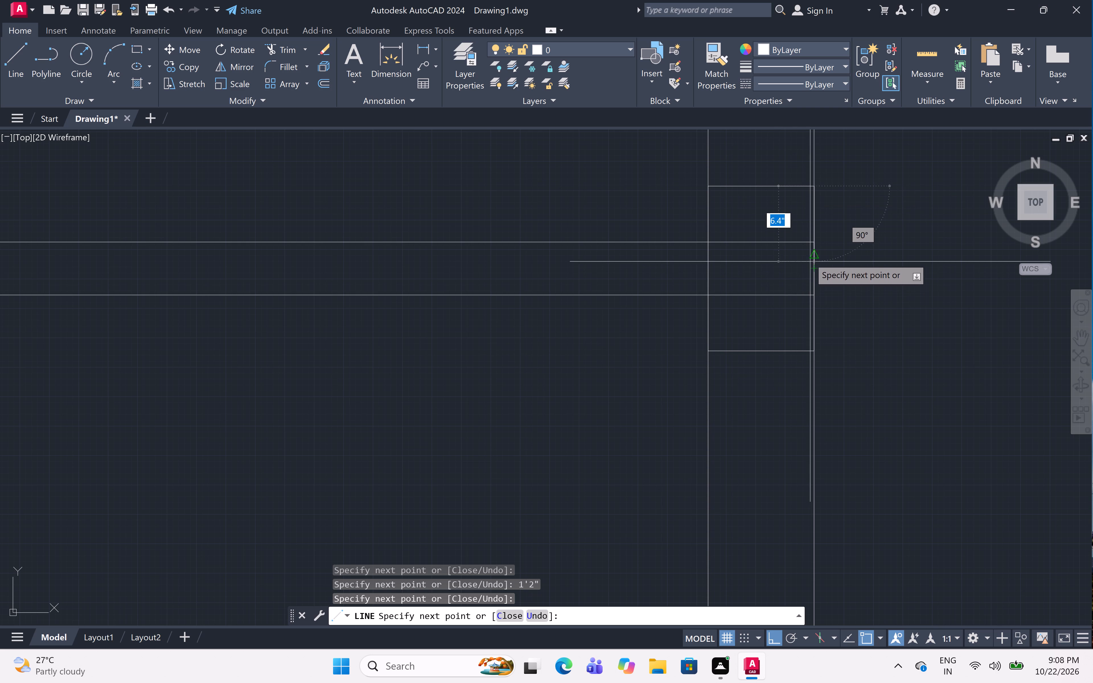
{"action": "left_click", "coordinate": [812, 268]}
{"action": "key", "text": "Escape"}
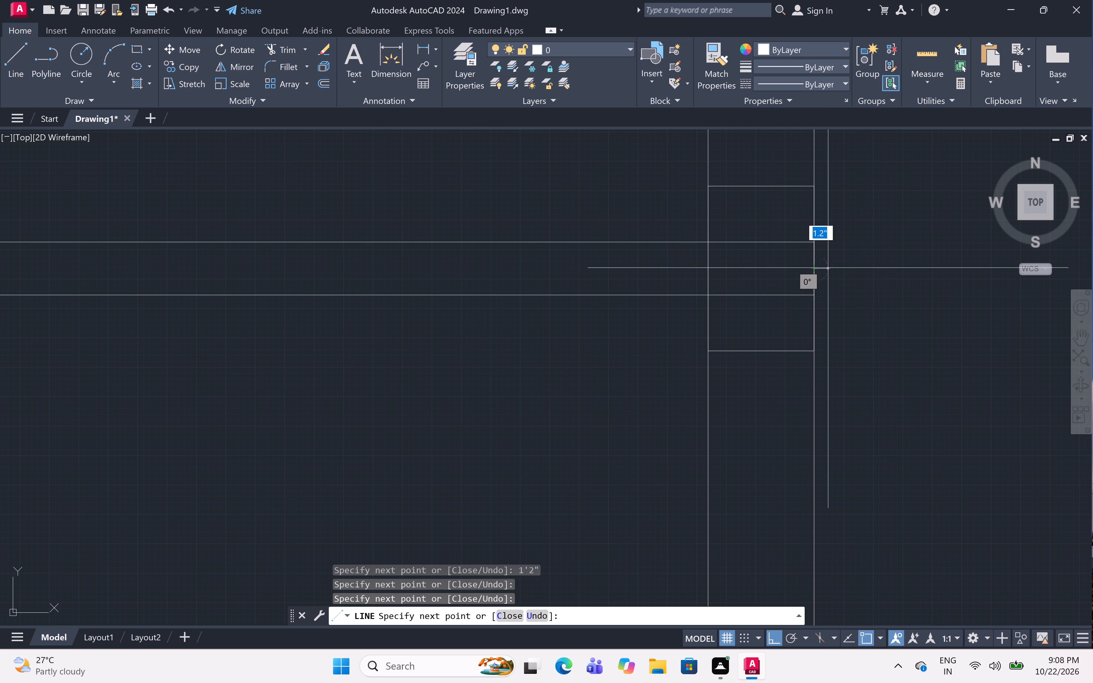
Trim the partition lines inside the new right-wall column and the wall lines overlapping the column's sides.
{"action": "type", "text": "tr"}
{"action": "key", "text": "space"}
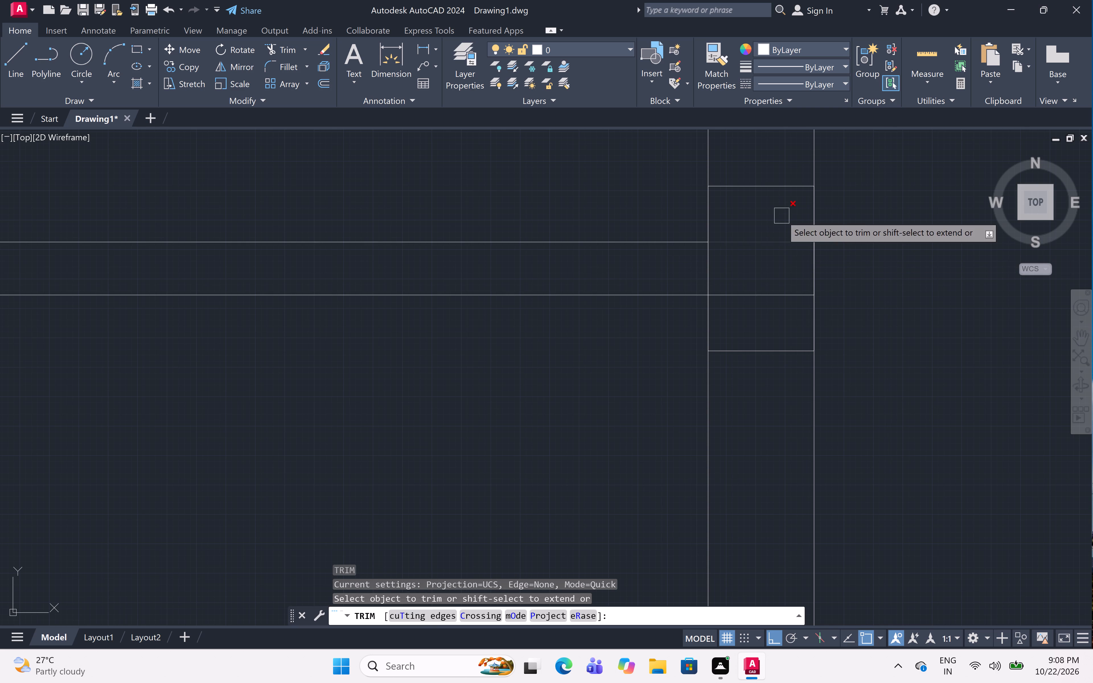
{"action": "left_click", "coordinate": [782, 214]}
{"action": "left_click", "coordinate": [771, 294]}
{"action": "left_click", "coordinate": [772, 279]}
{"action": "left_click", "coordinate": [778, 327]}
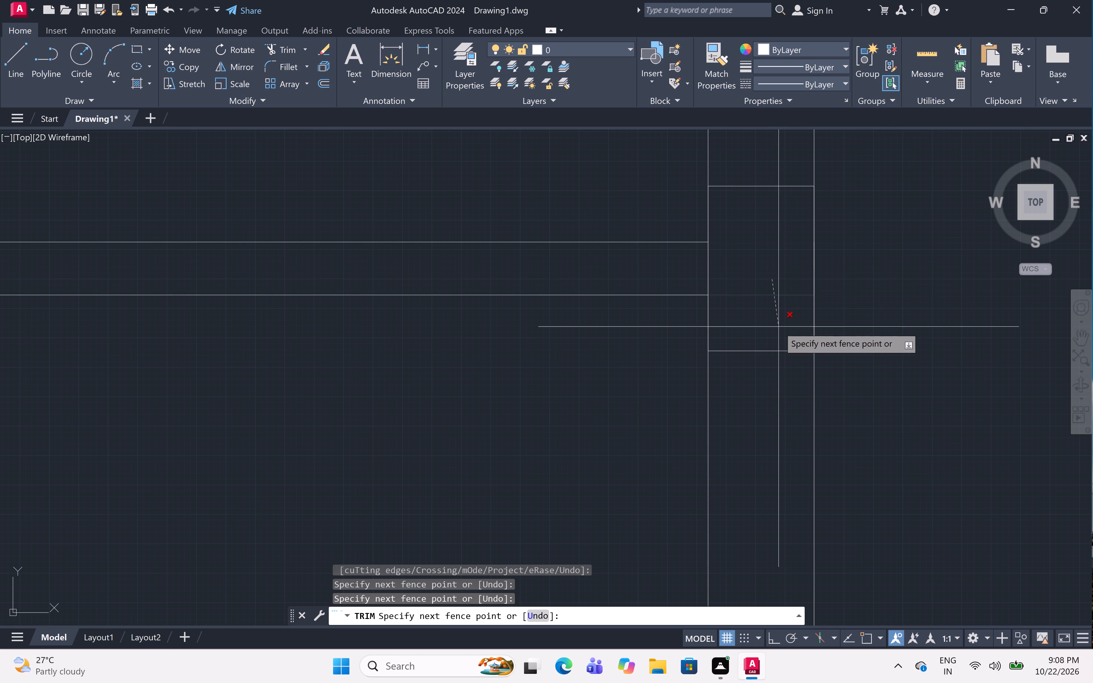
{"action": "left_click", "coordinate": [812, 281]}
{"action": "left_click", "coordinate": [810, 265]}
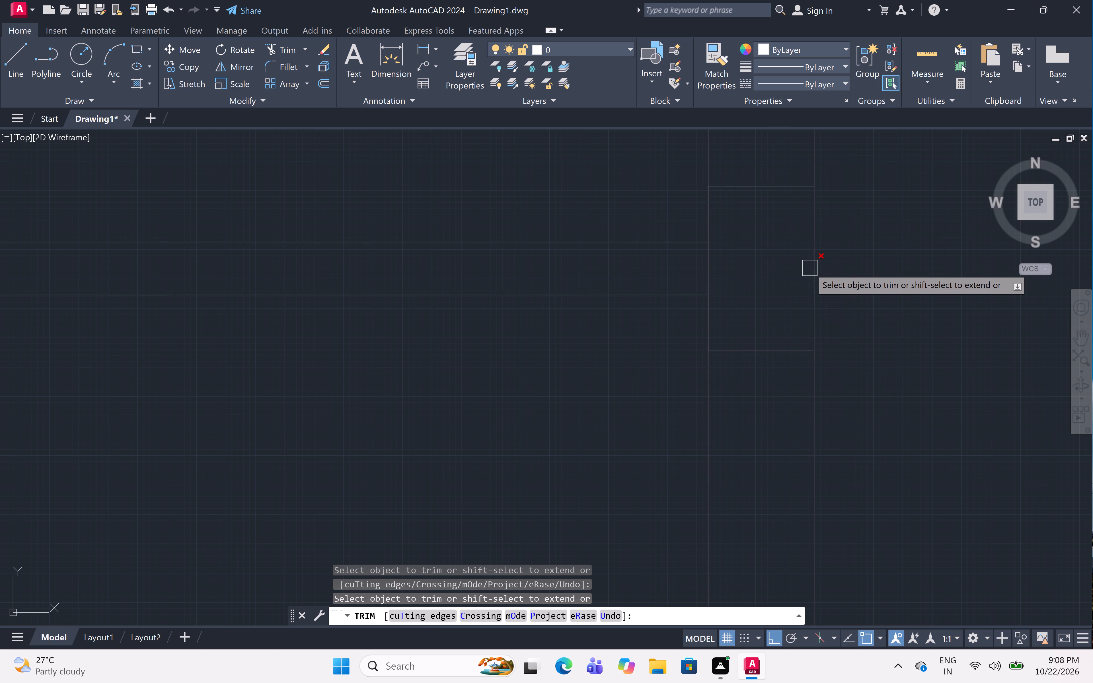
{"action": "left_click", "coordinate": [810, 268]}
{"action": "left_click", "coordinate": [816, 273]}
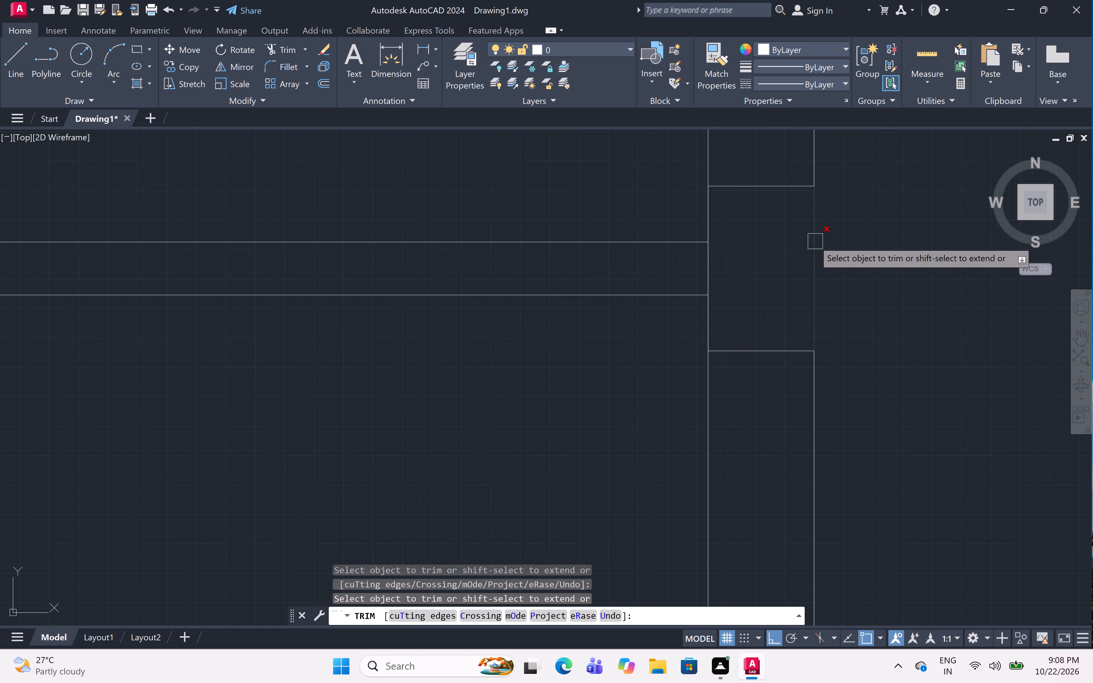
{"action": "left_click", "coordinate": [711, 204]}
{"action": "left_click", "coordinate": [710, 258]}
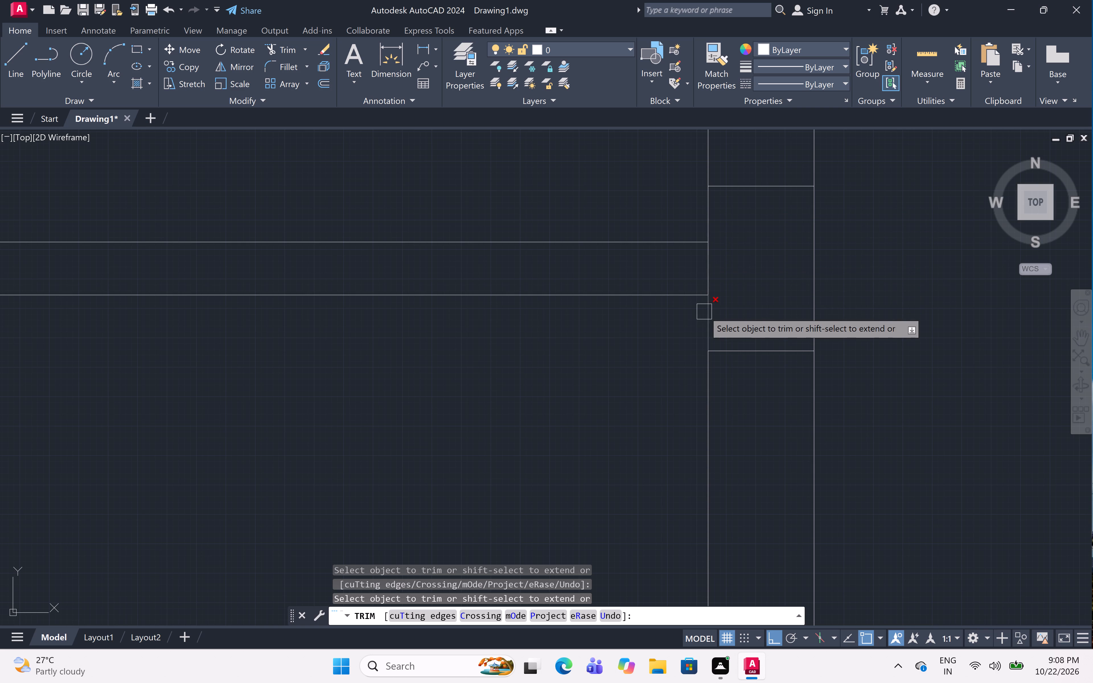
{"action": "left_click", "coordinate": [704, 312]}
{"action": "scroll", "coordinate": [741, 250], "scroll_direction": "down", "scroll_amount": 2}
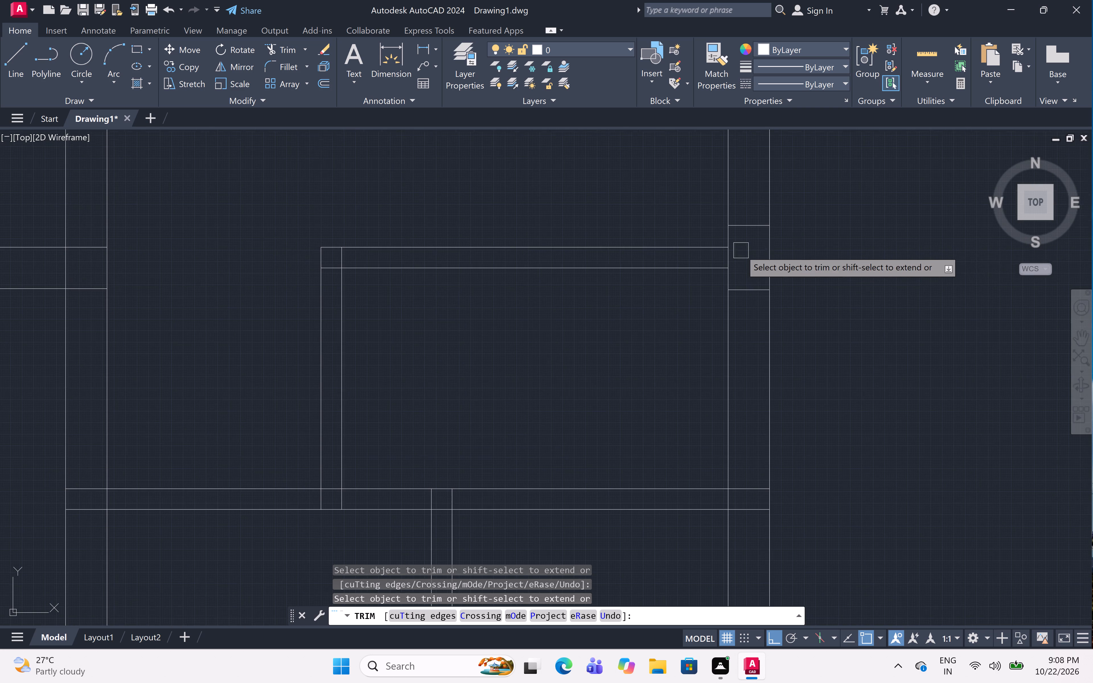
{"action": "scroll", "coordinate": [838, 249], "scroll_direction": "down", "scroll_amount": 1}
{"action": "middle_click_drag", "start_coordinate": [838, 249], "coordinate": [845, 263]}
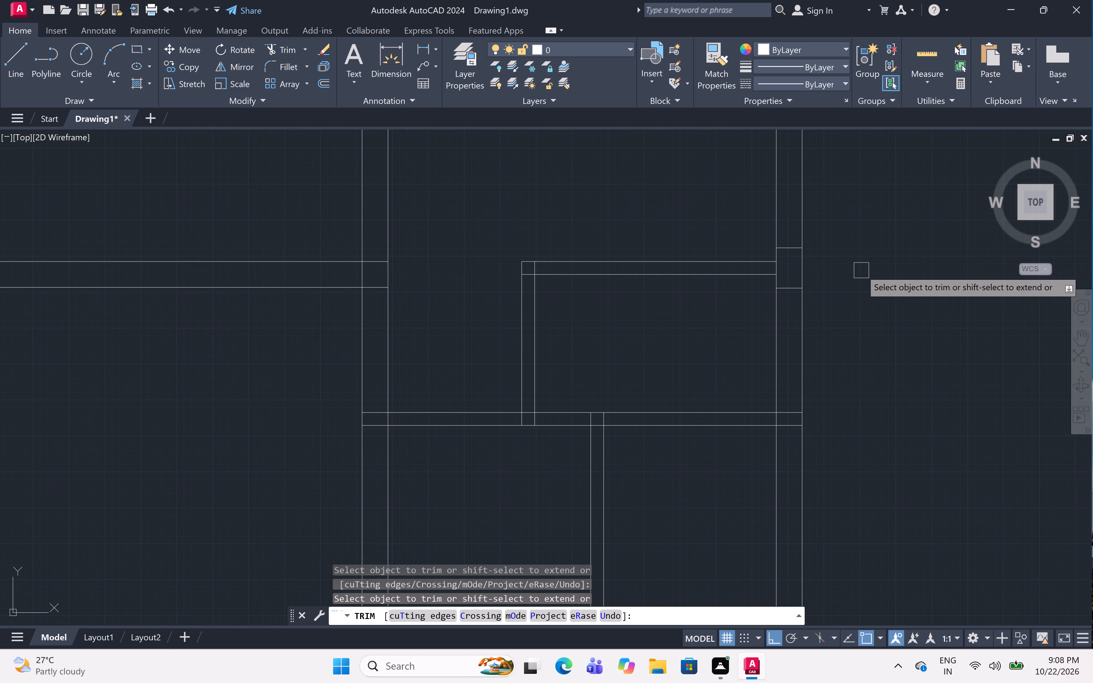
{"action": "scroll", "coordinate": [929, 248], "scroll_direction": "down", "scroll_amount": 2}
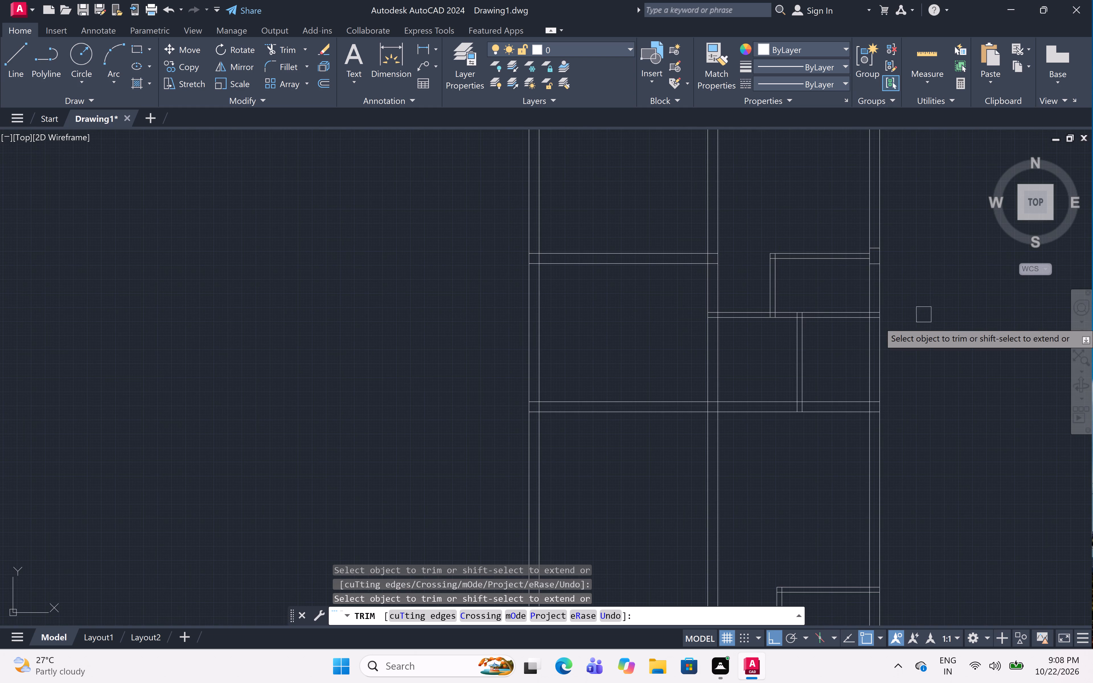
{"action": "key", "text": "Escape"}
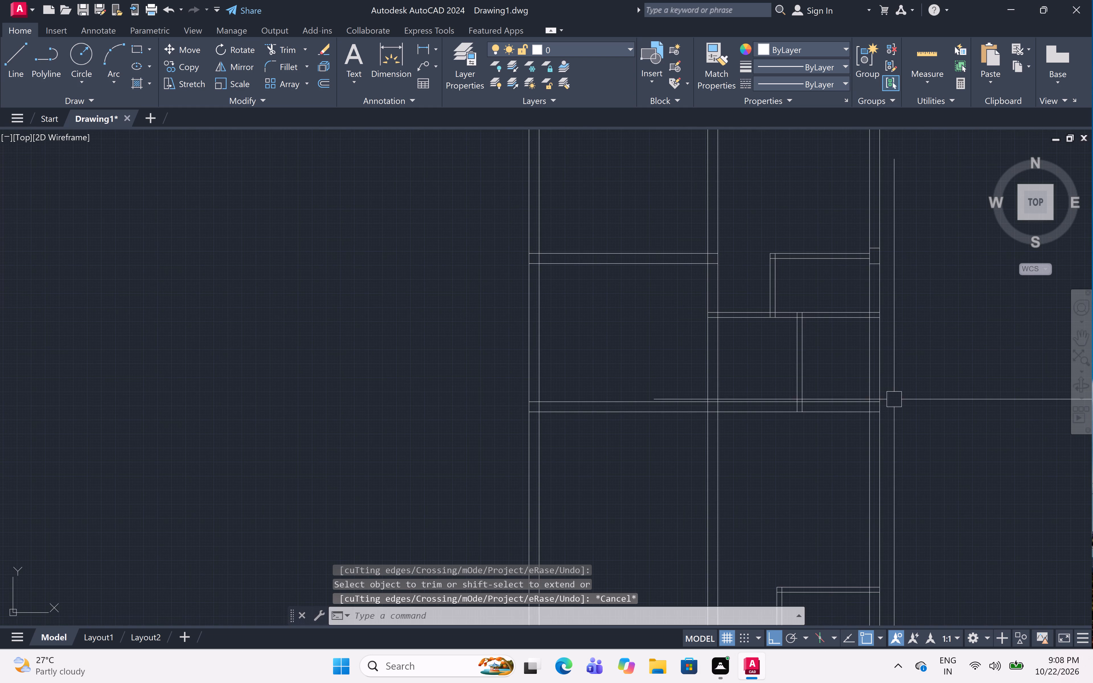
Draw a column outline 9" wide and 1'2" deep where the full-width horizontal wall below the partitions meets the right outer wall.
{"action": "middle_click_drag", "start_coordinate": [893, 406], "coordinate": [887, 341]}
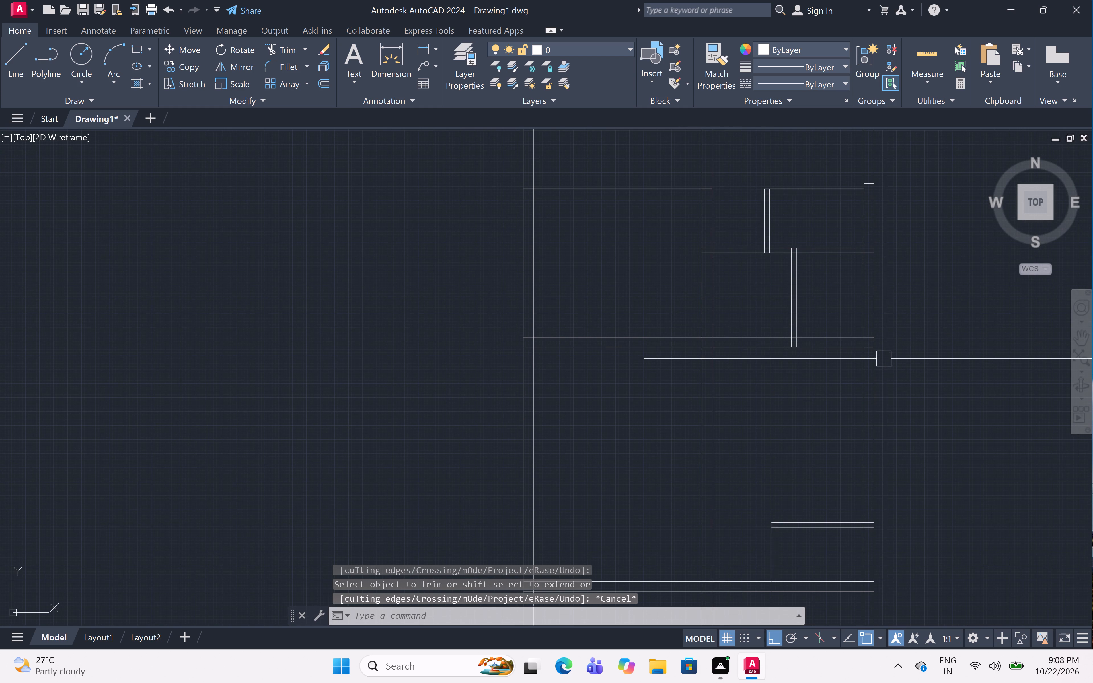
{"action": "scroll", "coordinate": [872, 358], "scroll_direction": "up", "scroll_amount": 3}
{"action": "type", "text": "l"}
{"action": "key", "text": "space"}
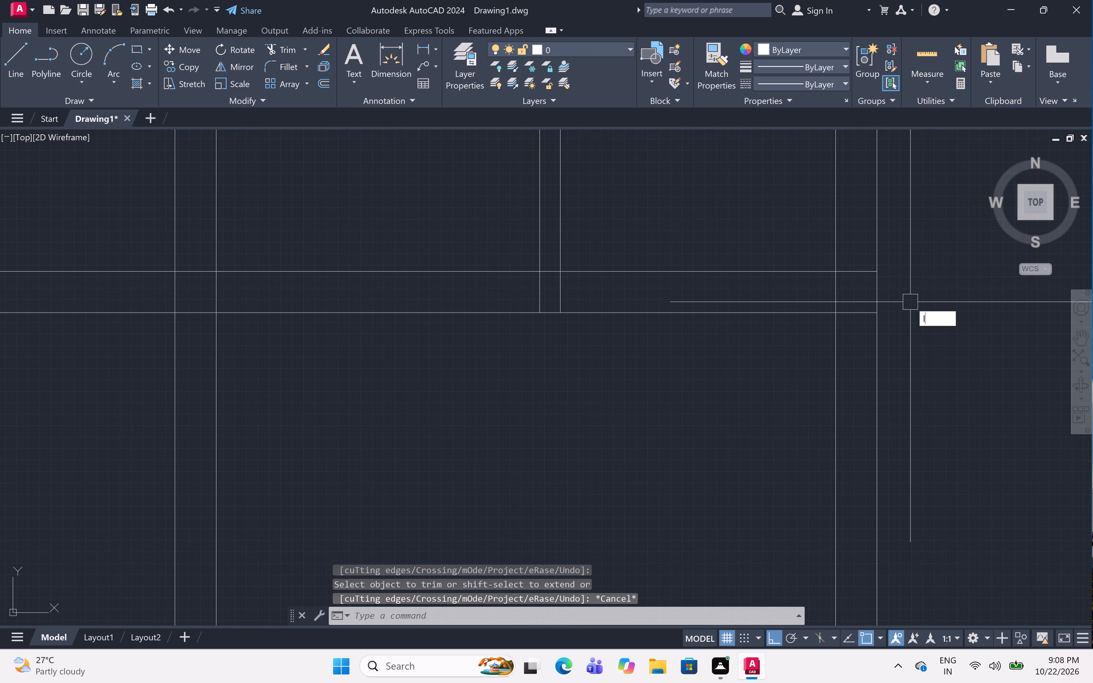
{"action": "left_click", "coordinate": [874, 270]}
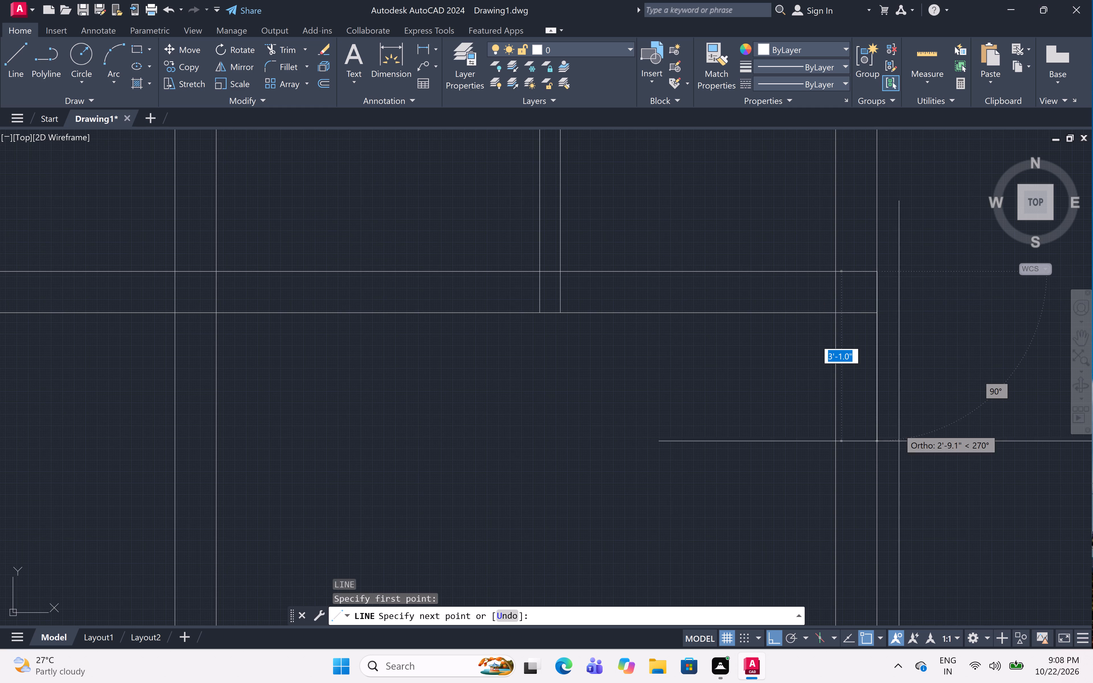
{"action": "type", "text": "1'"}
{"action": "type", "text": "2\""}
{"action": "key", "text": "space"}
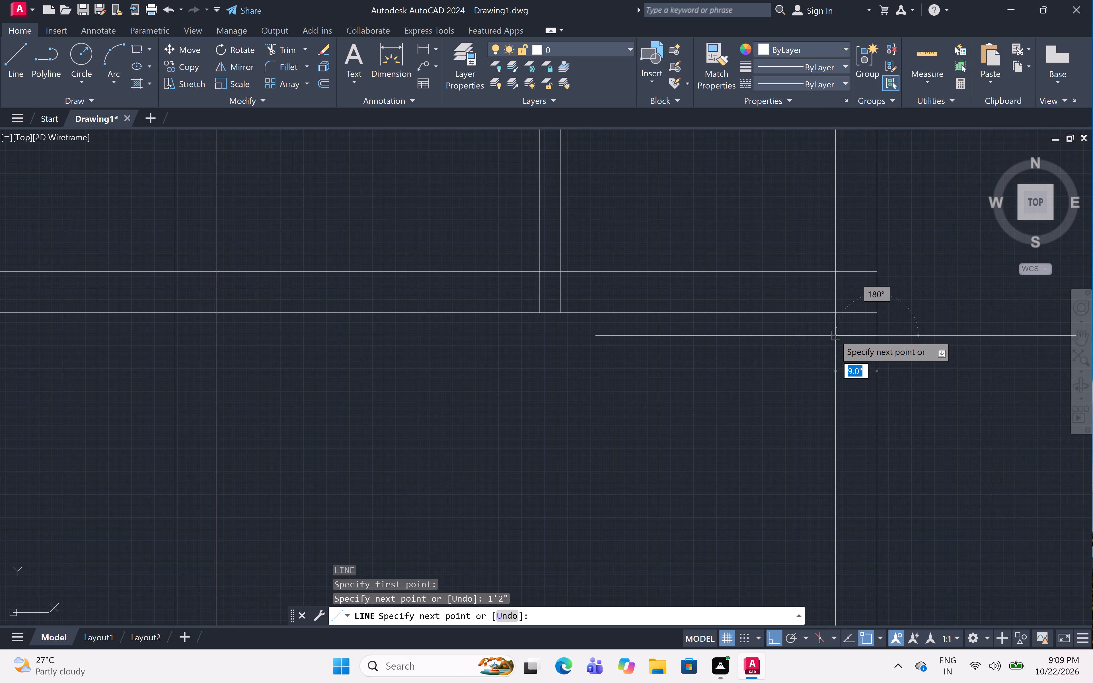
{"action": "left_click", "coordinate": [834, 335]}
{"action": "left_click", "coordinate": [832, 274]}
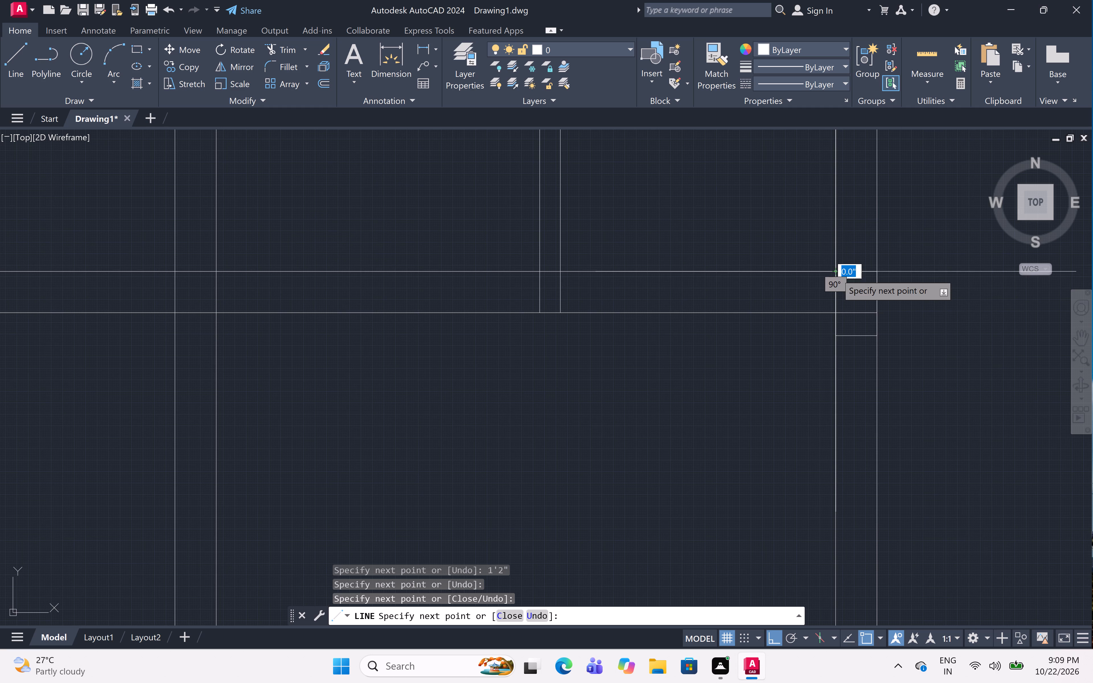
{"action": "key", "text": "Escape"}
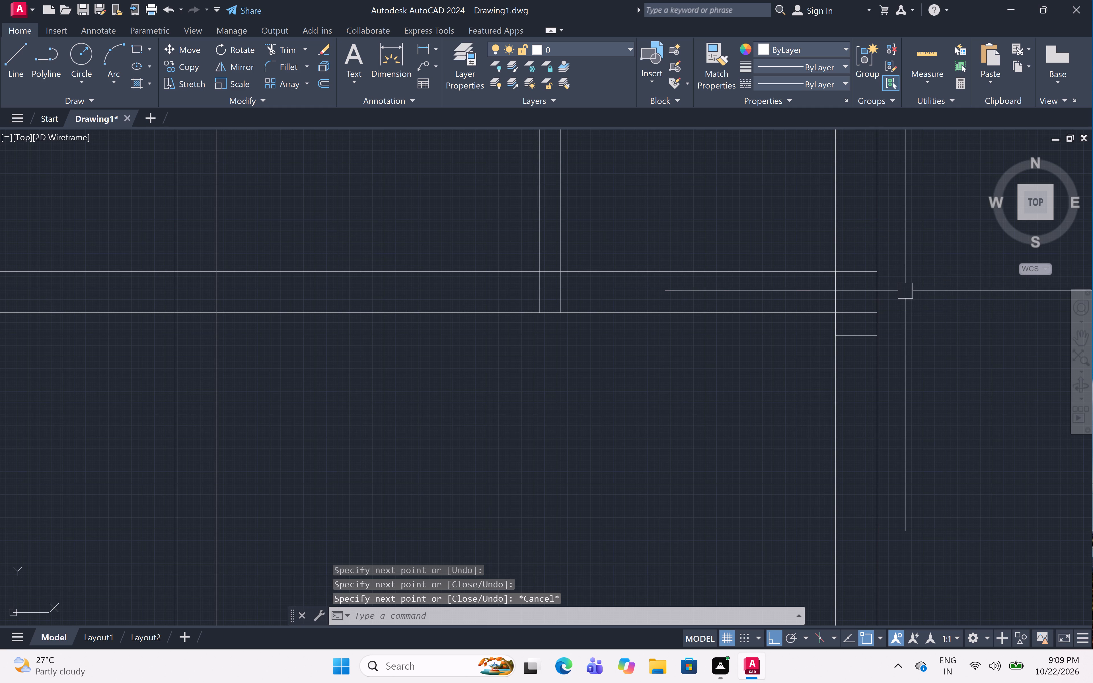
Trim the horizontal wall's lower line inside this right-wall column and the wall lines overlapping the column's sides.
{"action": "type", "text": "tr"}
{"action": "key", "text": "space"}
{"action": "left_click", "coordinate": [848, 314]}
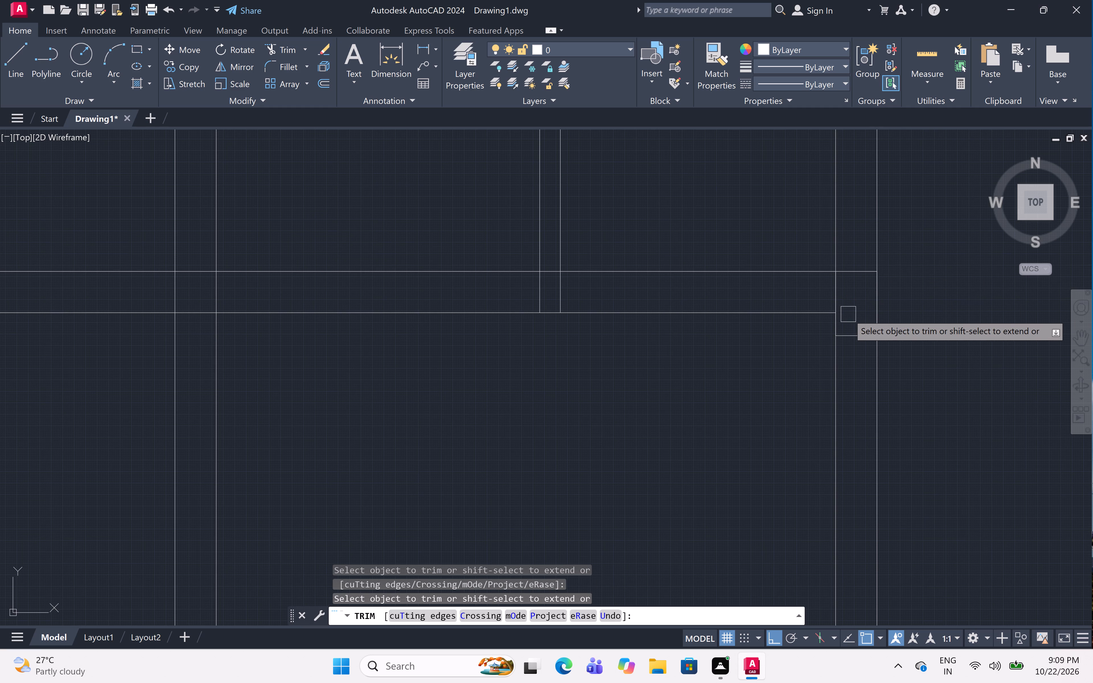
{"action": "left_click", "coordinate": [841, 322]}
{"action": "left_click", "coordinate": [833, 295]}
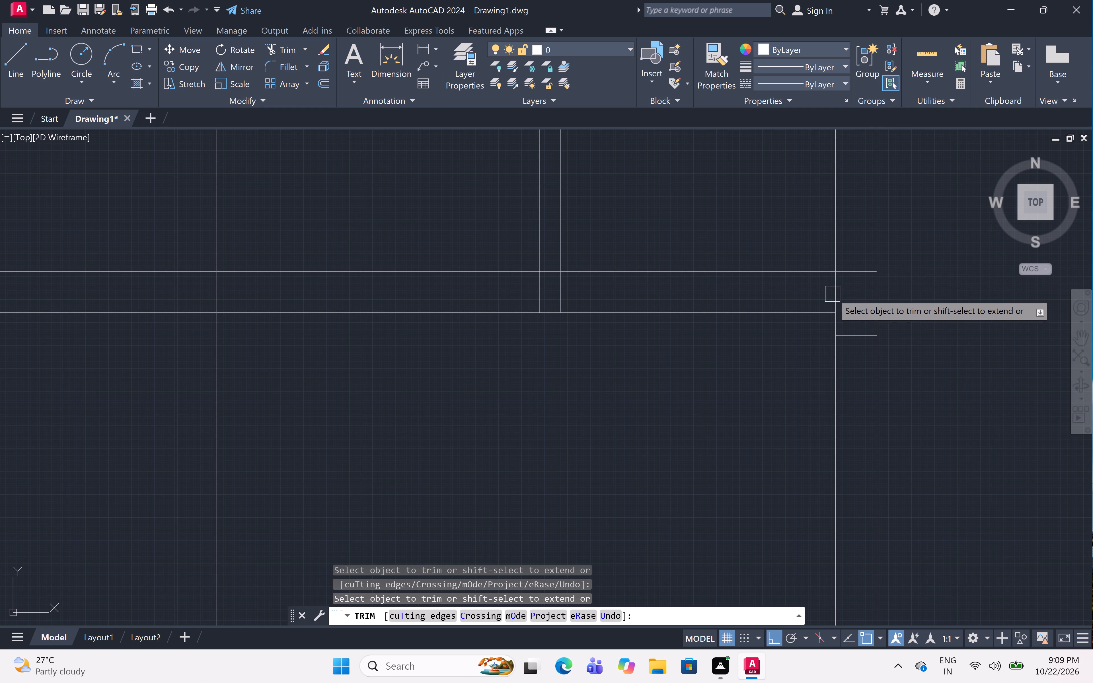
{"action": "left_click", "coordinate": [871, 302]}
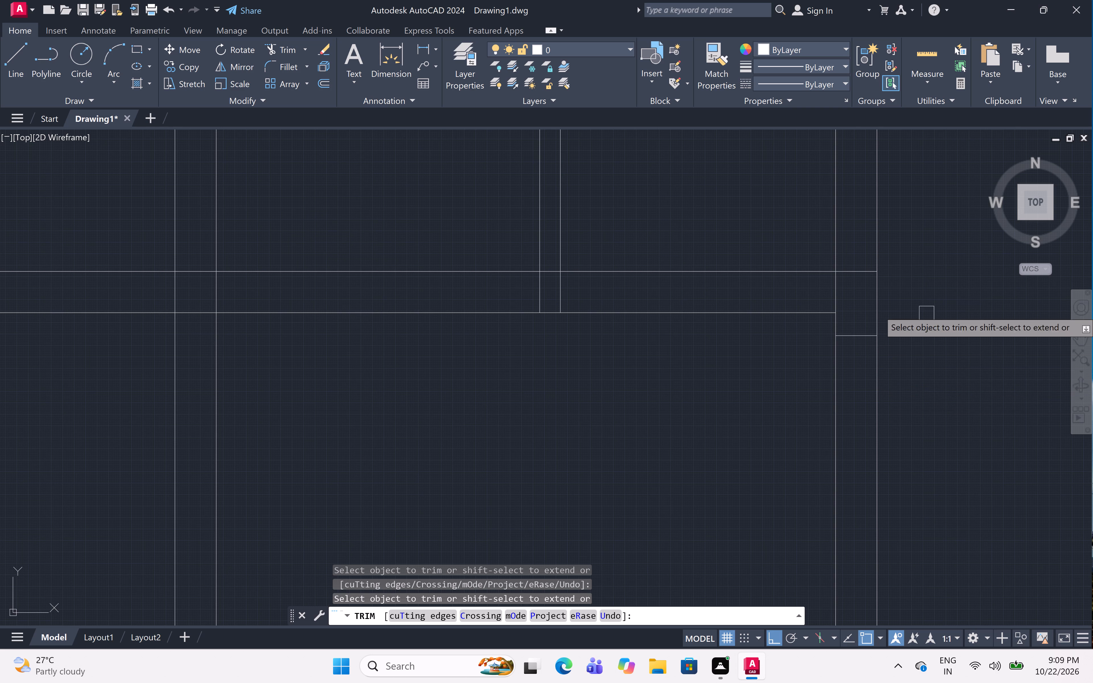
Draw a column outline 9" wide and 1'2" deep where the lowest interior horizontal wall meets the right outer wall, rising from its lower line.
{"action": "scroll", "coordinate": [922, 306], "scroll_direction": "down", "scroll_amount": 4}
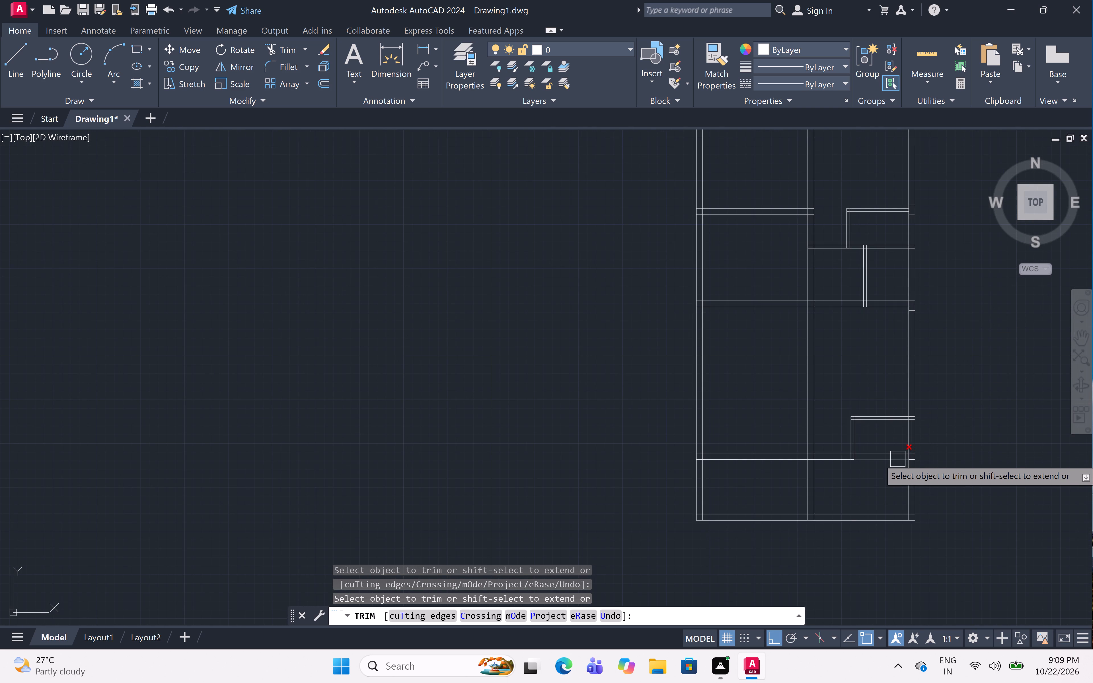
{"action": "scroll", "coordinate": [898, 458], "scroll_direction": "up", "scroll_amount": 6}
{"action": "middle_click_drag", "start_coordinate": [969, 430], "coordinate": [660, 437]}
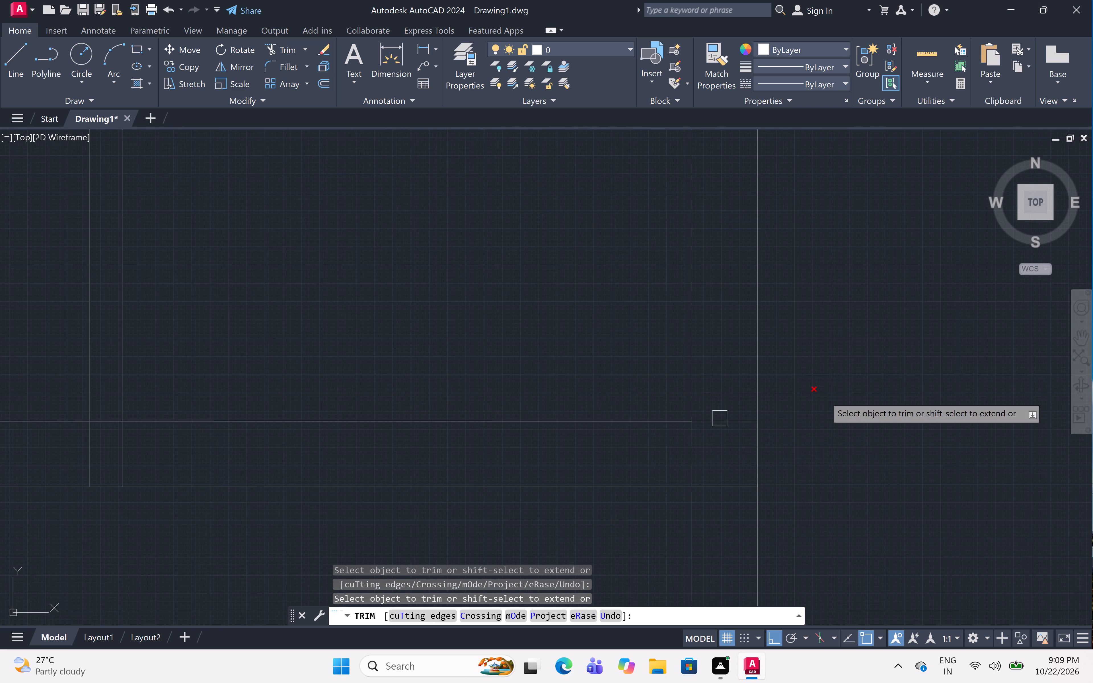
{"action": "key", "text": "Escape"}
{"action": "type", "text": "l"}
{"action": "key", "text": "space"}
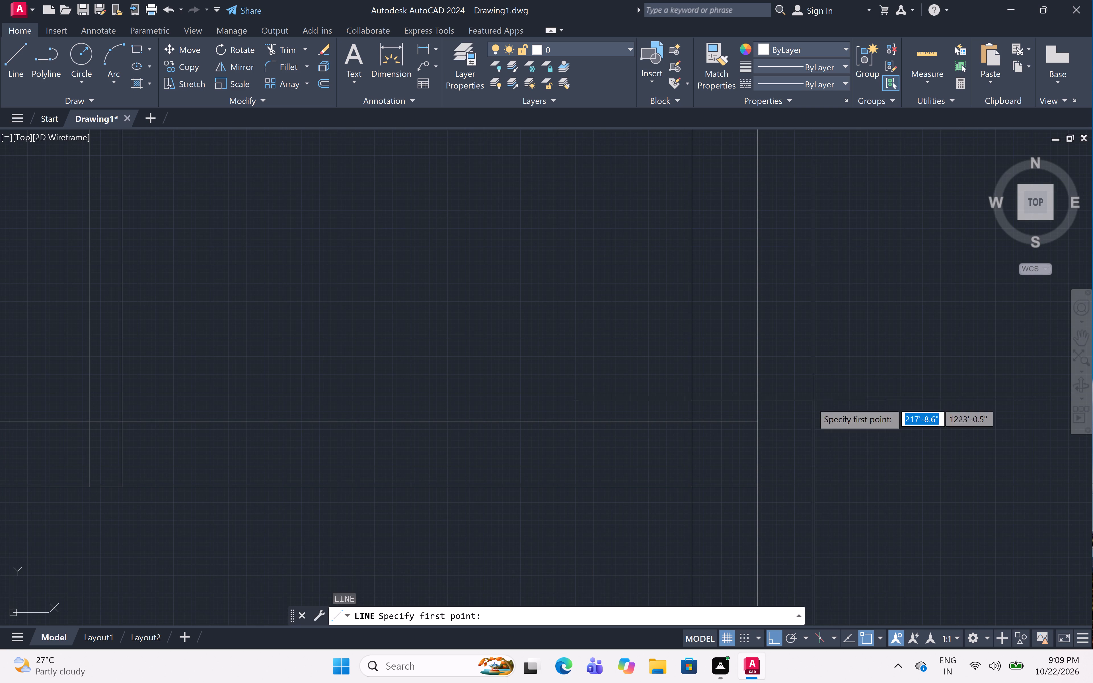
{"action": "left_click_drag", "start_coordinate": [757, 485], "coordinate": [756, 471]}
{"action": "type", "text": "1'"}
{"action": "key", "text": "2"}
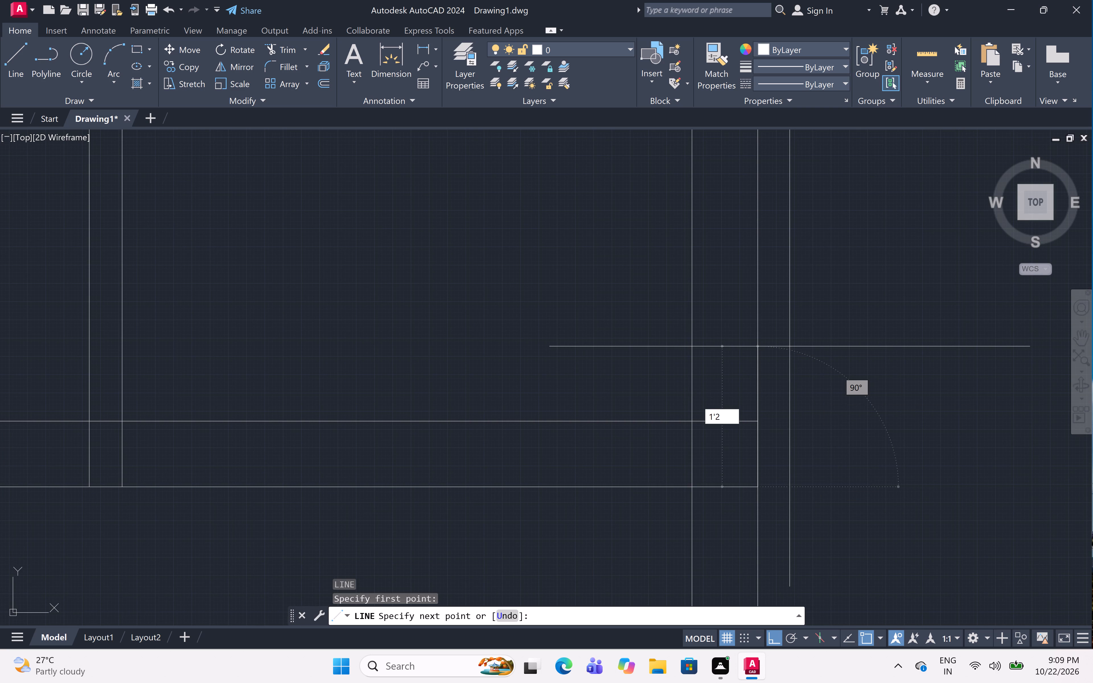
{"action": "key", "text": "shift+quotedbl"}
{"action": "key", "text": "space"}
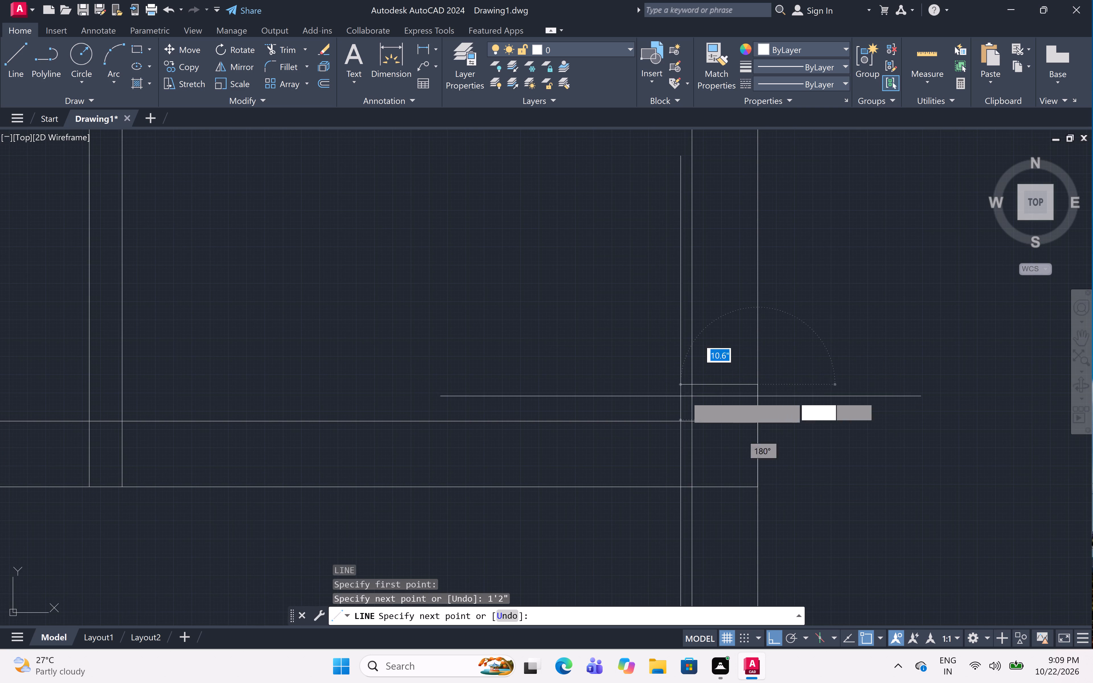
{"action": "left_click_drag", "start_coordinate": [688, 387], "coordinate": [689, 390]}
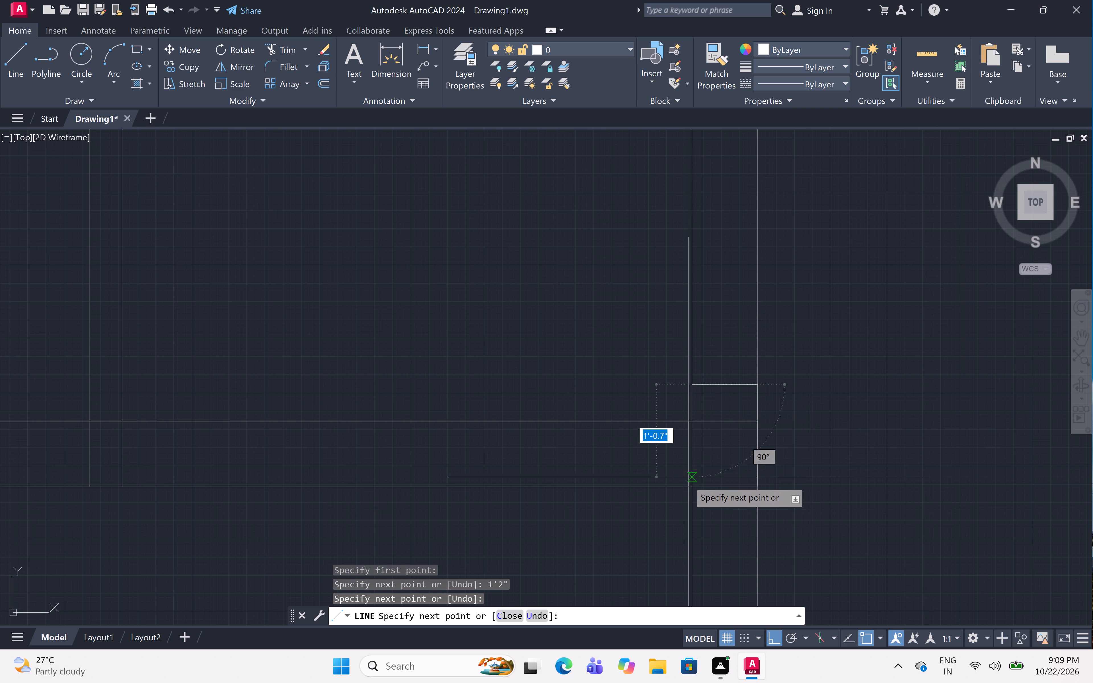
{"action": "left_click_drag", "start_coordinate": [688, 487], "coordinate": [691, 487]}
{"action": "key", "text": "Escape"}
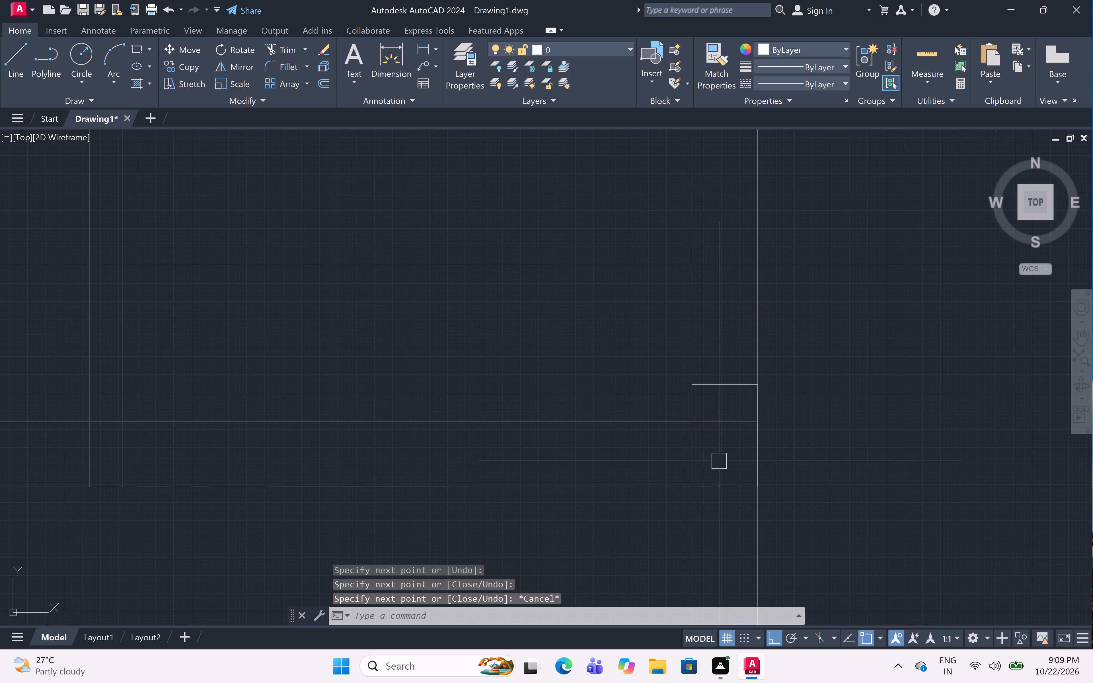
Trim the horizontal wall's upper line inside this right-wall column and the wall lines overlapping the column's sides.
{"action": "type", "text": "tr"}
{"action": "key", "text": "space"}
{"action": "left_click", "coordinate": [713, 423]}
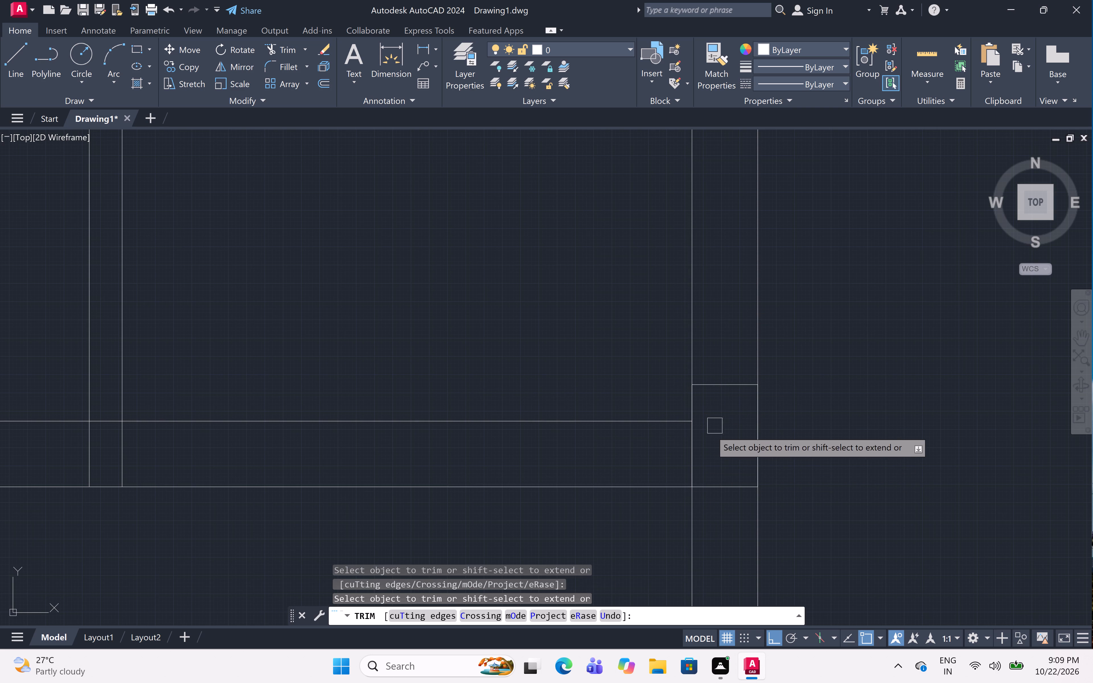
{"action": "left_click", "coordinate": [698, 449]}
{"action": "left_click", "coordinate": [695, 401]}
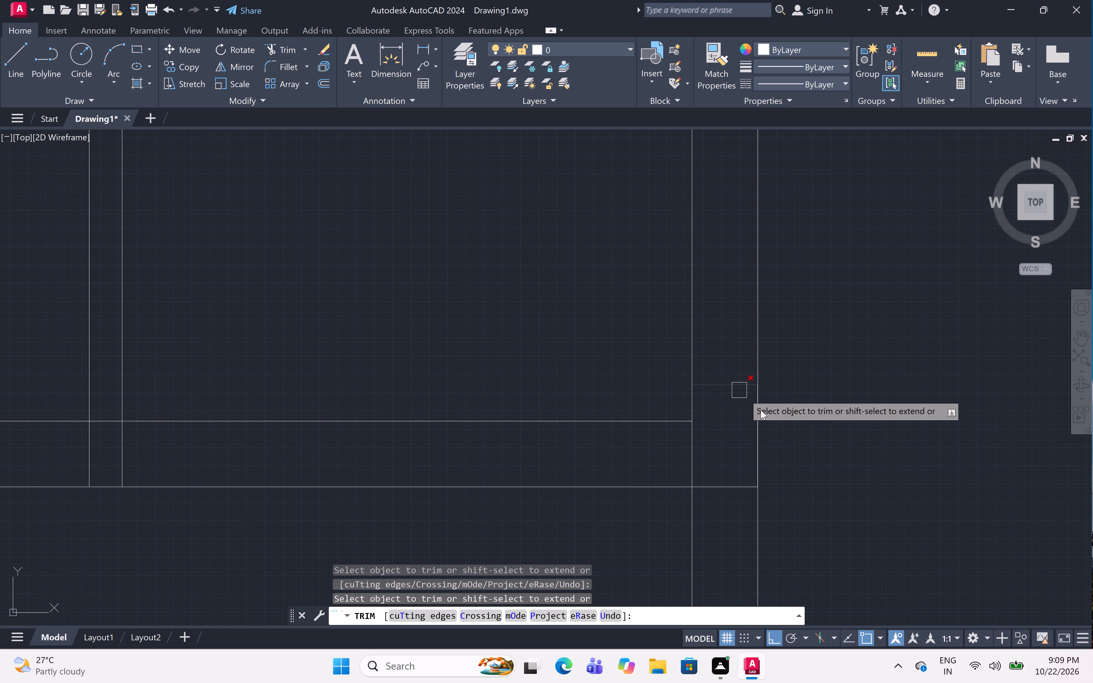
{"action": "left_click", "coordinate": [761, 417]}
Draw a column outline 9" wide and 1'2" deep where the same horizontal wall crosses the central vertical wall, rising from its lower line.
{"action": "scroll", "coordinate": [829, 388], "scroll_direction": "down", "scroll_amount": 4}
{"action": "middle_click_drag", "start_coordinate": [831, 440], "coordinate": [860, 358]}
{"action": "middle_click", "coordinate": [860, 358]}
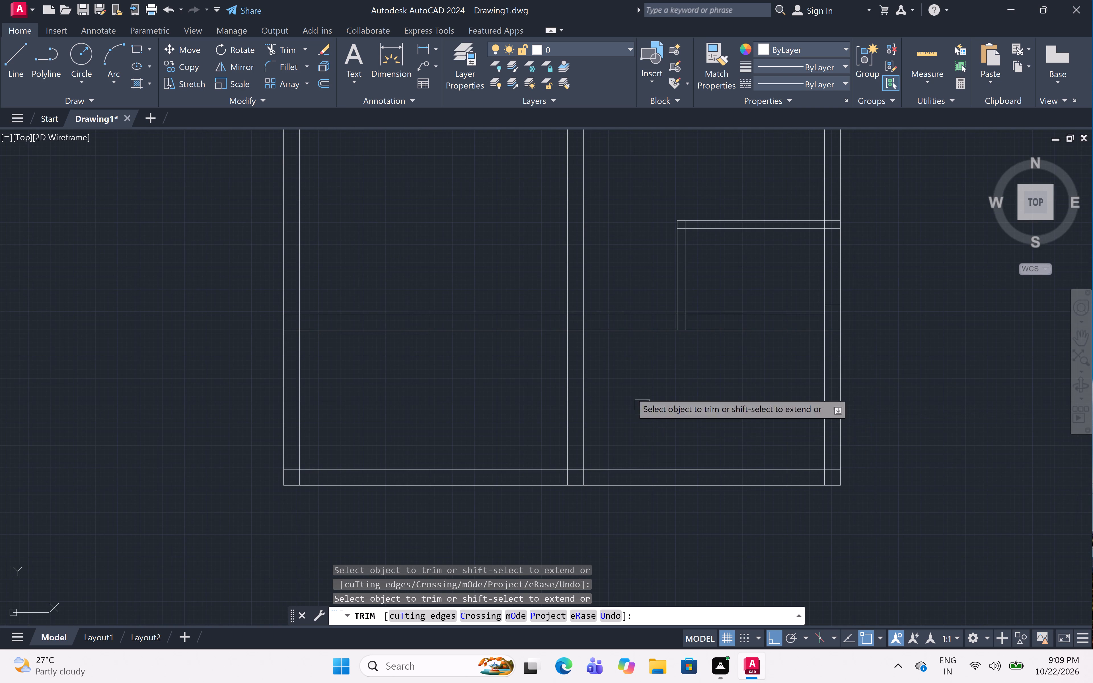
{"action": "middle_click_drag", "start_coordinate": [633, 363], "coordinate": [672, 415]}
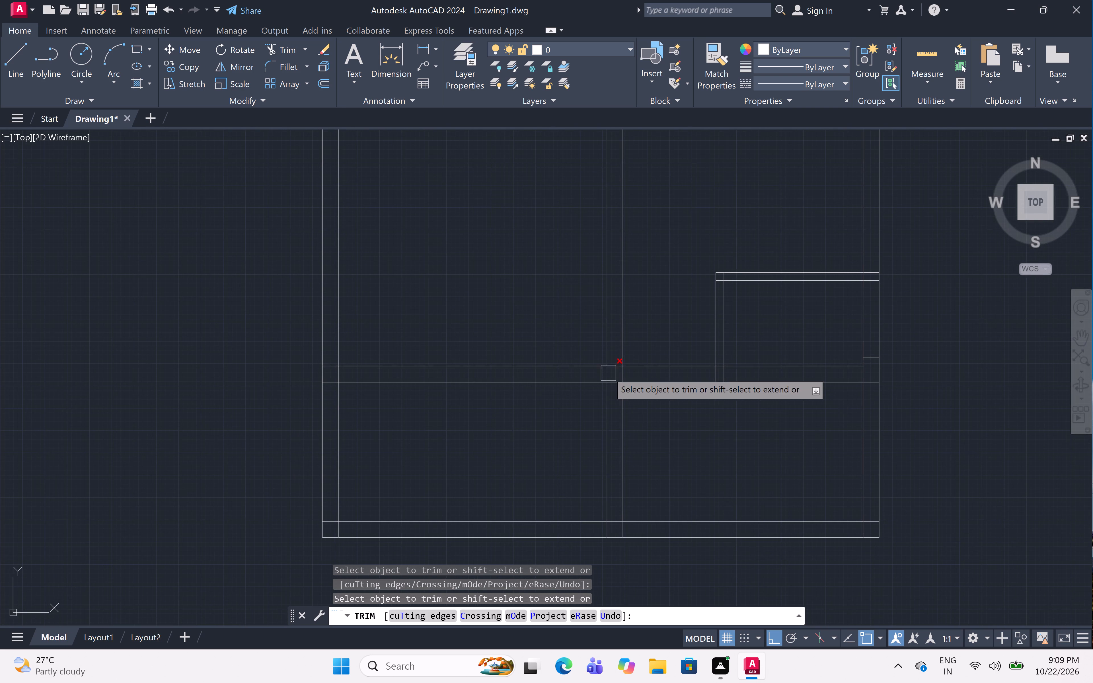
{"action": "scroll", "coordinate": [606, 369], "scroll_direction": "up", "scroll_amount": 3}
{"action": "key", "text": "Escape"}
{"action": "type", "text": "l"}
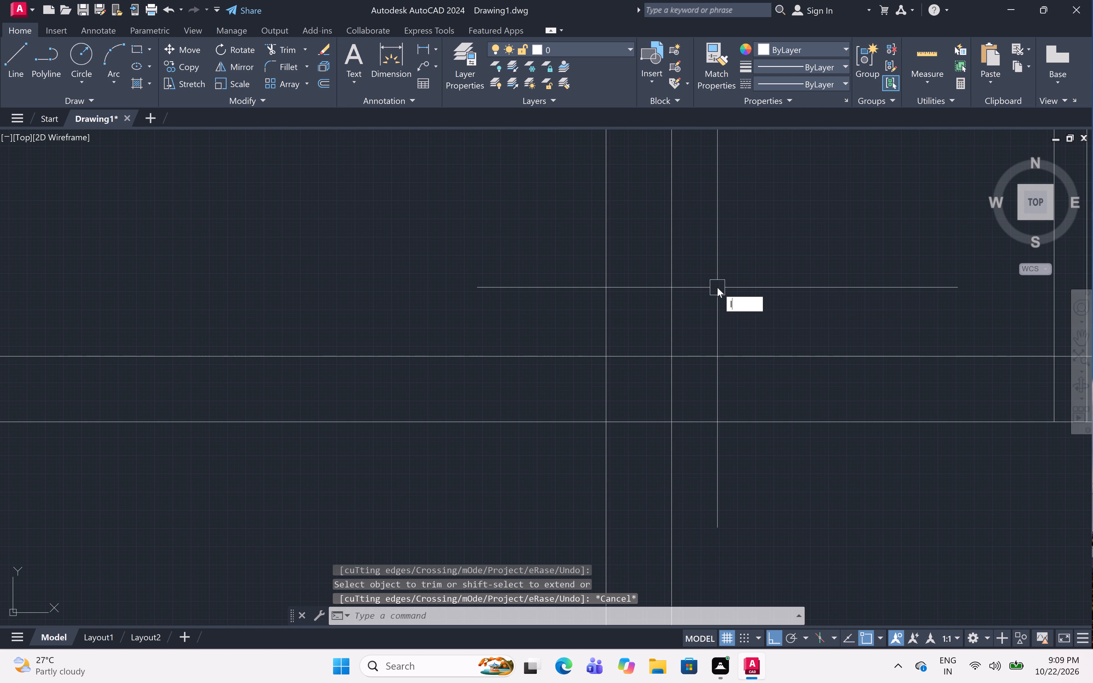
{"action": "key", "text": "space"}
{"action": "left_click_drag", "start_coordinate": [671, 420], "coordinate": [672, 417]}
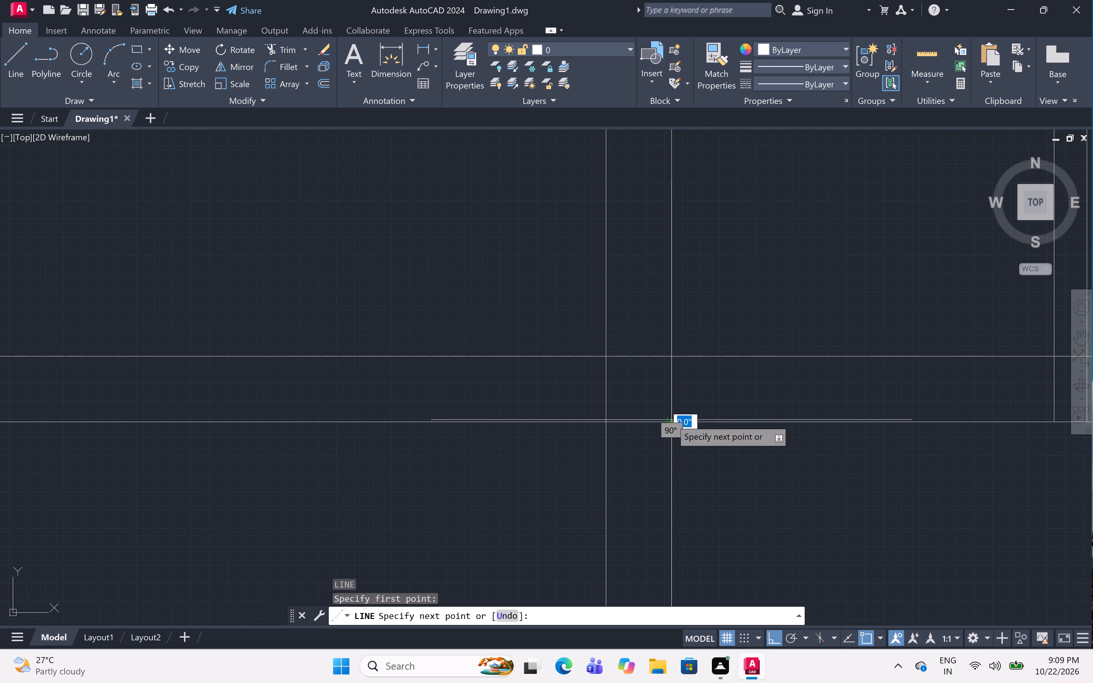
{"action": "type", "text": "1'2"}
{"action": "type", "text": "\""}
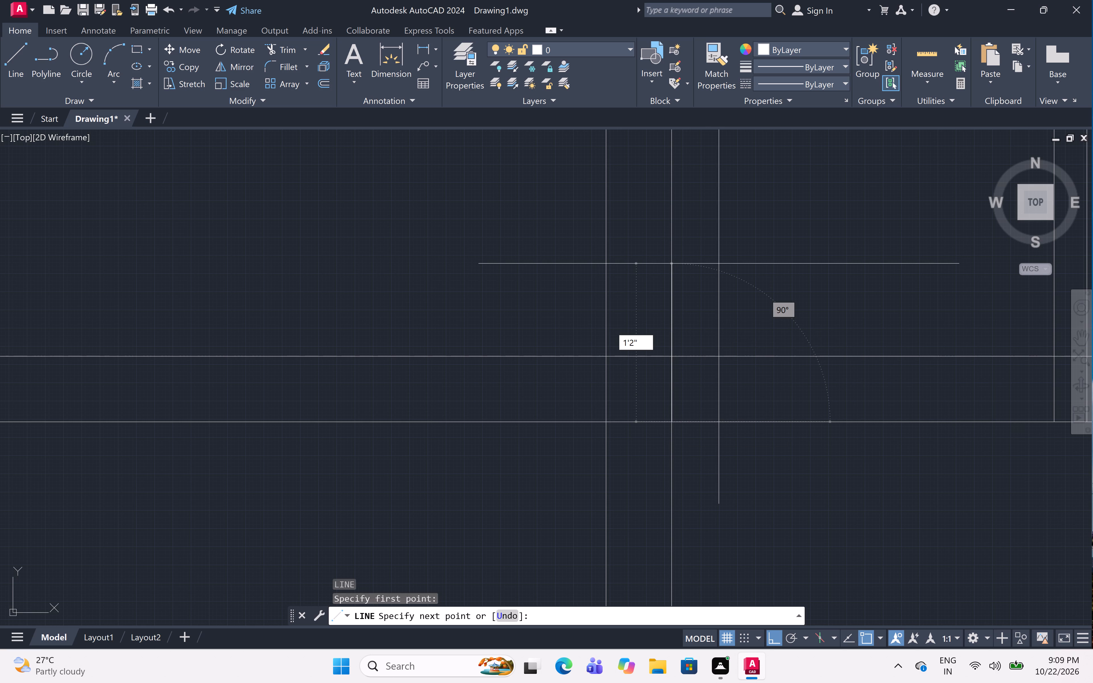
{"action": "key", "text": "space"}
{"action": "left_click", "coordinate": [606, 319]}
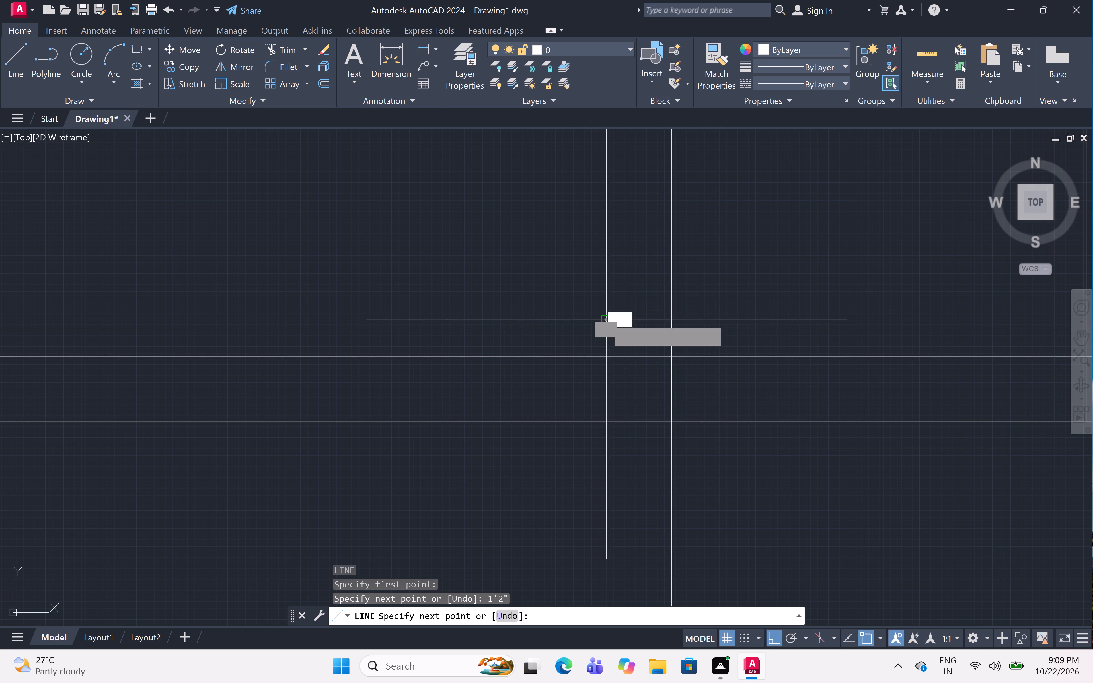
{"action": "left_click", "coordinate": [602, 424]}
{"action": "left_click", "coordinate": [673, 424]}
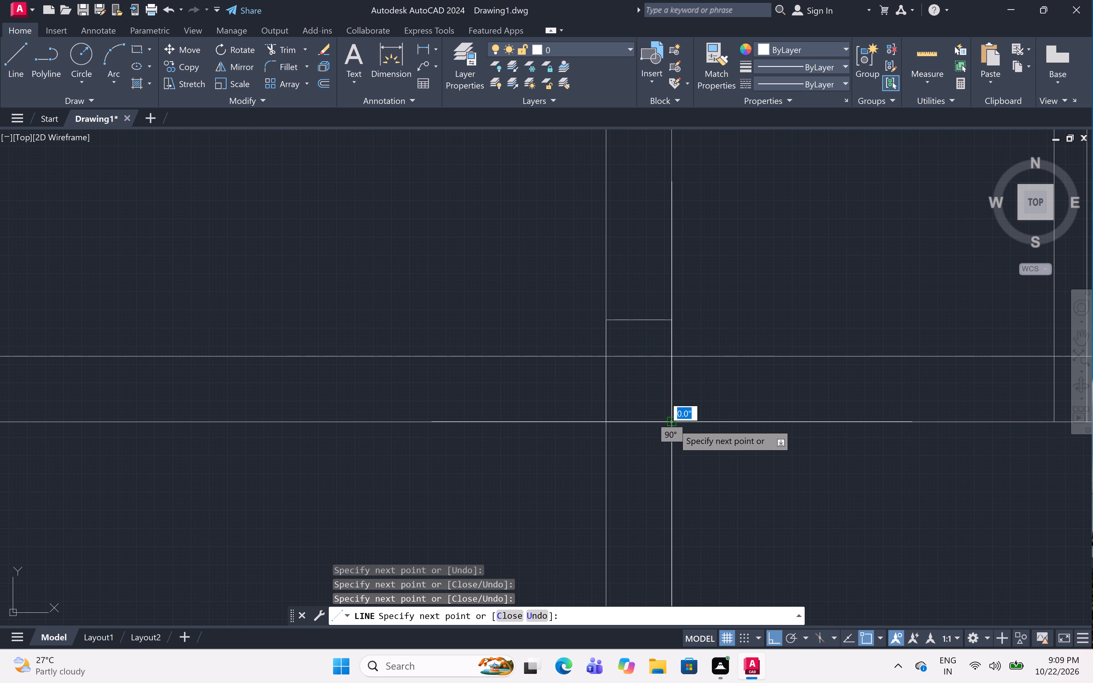
{"action": "key", "text": "Escape"}
Trim the horizontal wall's upper line inside the central column and the wall lines overlapping the column's edges.
{"action": "type", "text": "tr"}
{"action": "key", "text": "space"}
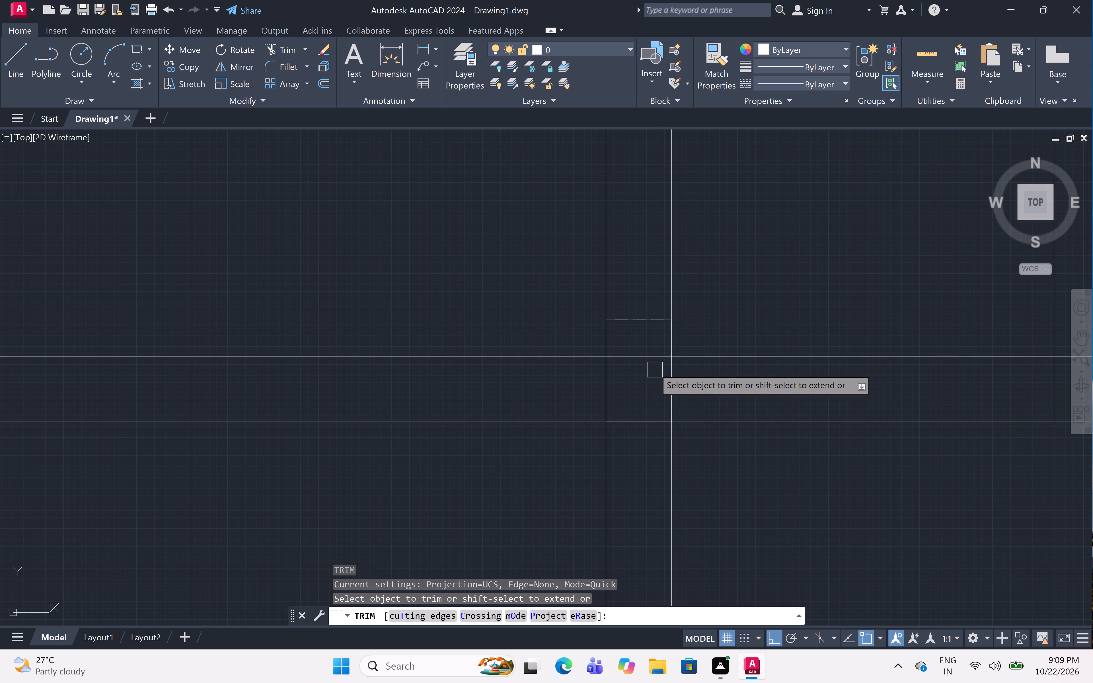
{"action": "left_click", "coordinate": [649, 357]}
{"action": "left_click", "coordinate": [672, 371]}
{"action": "left_click", "coordinate": [667, 343]}
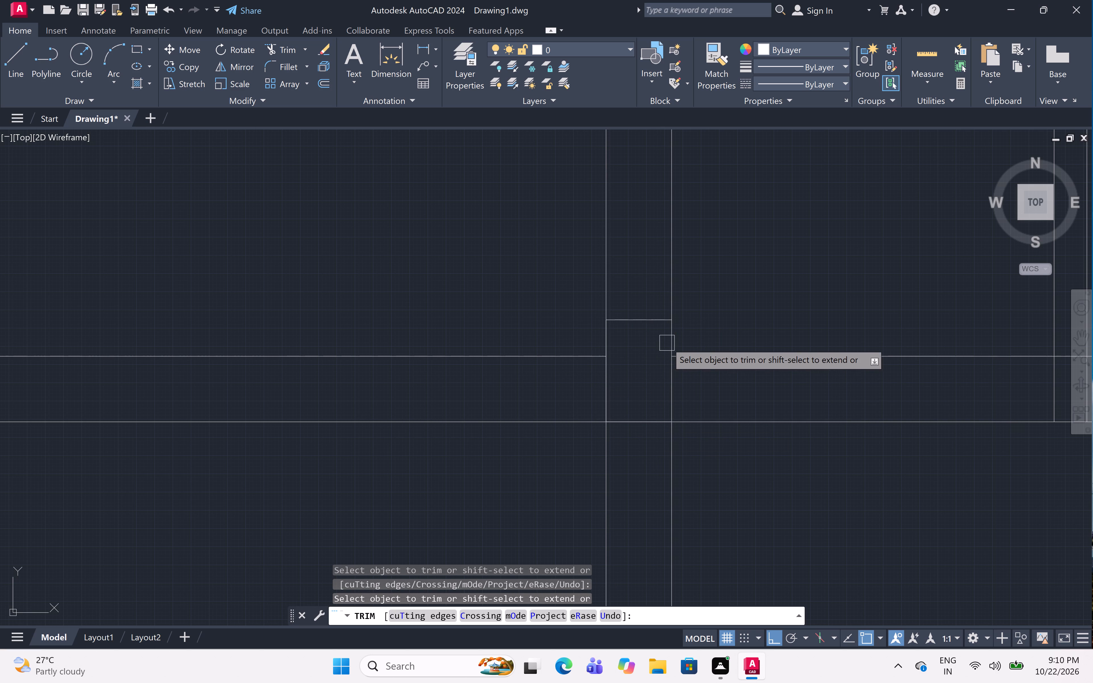
{"action": "left_click", "coordinate": [608, 335]}
{"action": "left_click", "coordinate": [598, 380]}
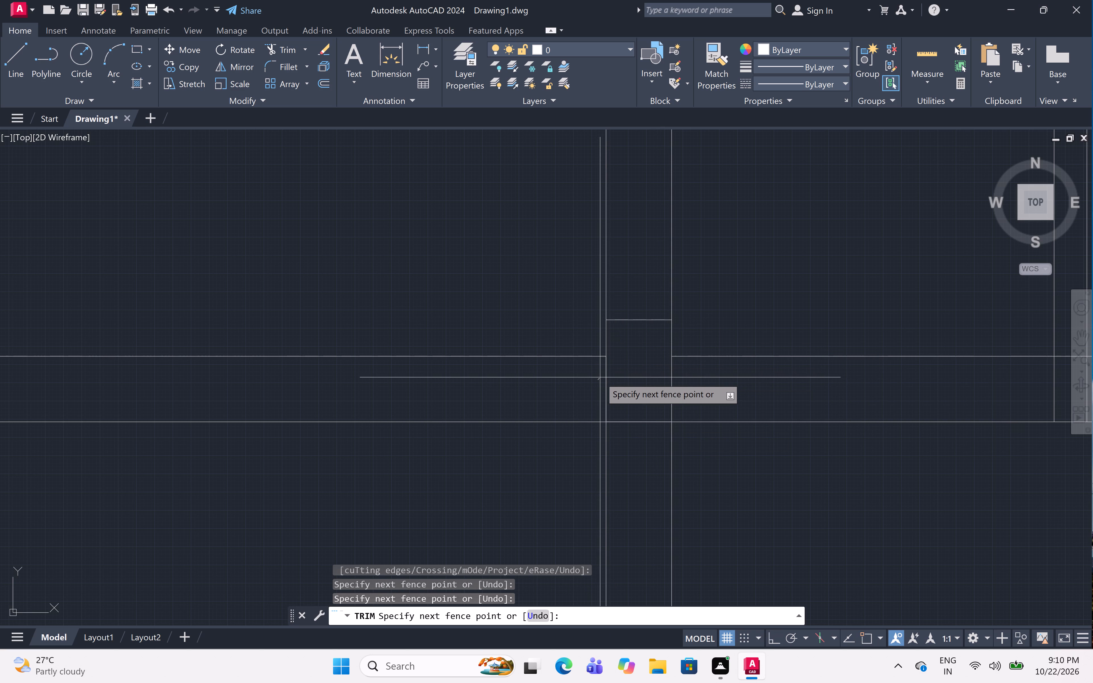
{"action": "left_click", "coordinate": [600, 377]}
{"action": "left_click", "coordinate": [601, 377]}
{"action": "left_click", "coordinate": [624, 419]}
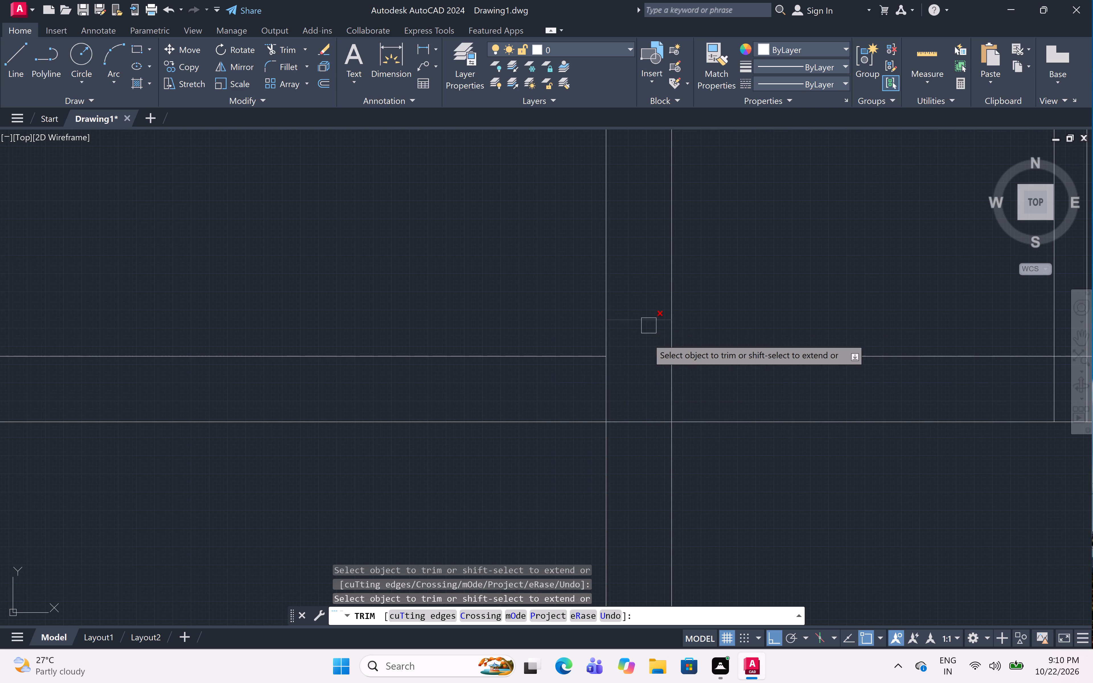
Draw a column outline 9" wide and 1'2" deep where the same horizontal wall meets the left outer wall, rising from its lower line.
{"action": "scroll", "coordinate": [738, 323], "scroll_direction": "down", "scroll_amount": 2}
{"action": "middle_click_drag", "start_coordinate": [738, 323], "coordinate": [738, 322]}
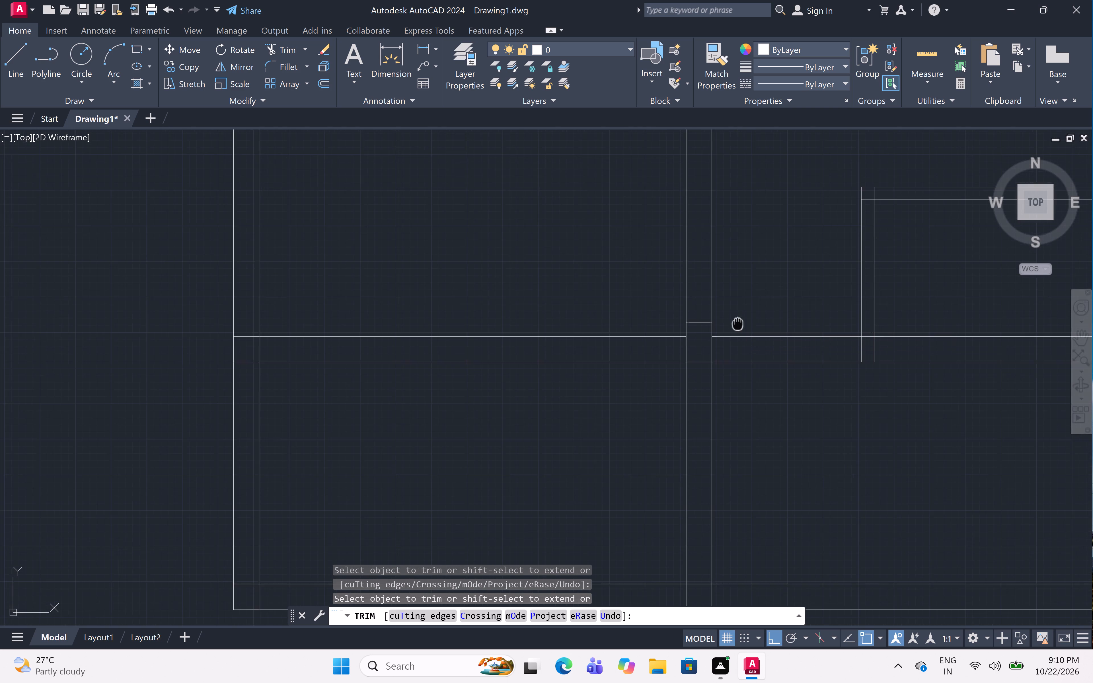
{"action": "middle_click_drag", "start_coordinate": [738, 322], "coordinate": [819, 310]}
{"action": "key", "text": "Escape"}
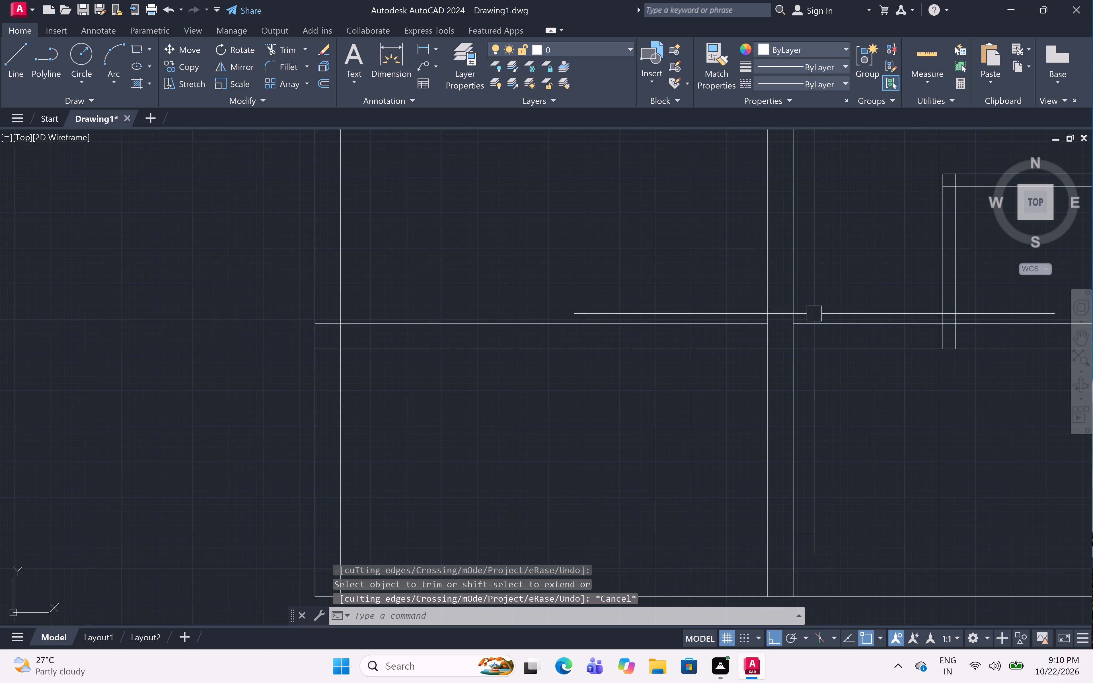
{"action": "middle_click_drag", "start_coordinate": [425, 355], "coordinate": [425, 356]}
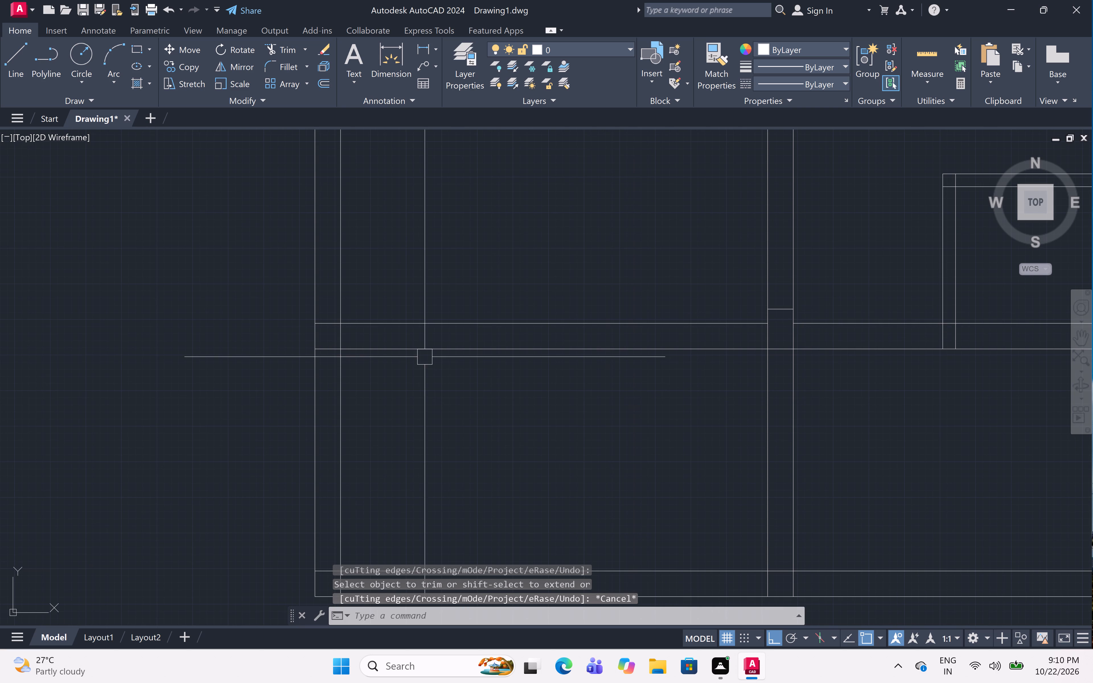
{"action": "middle_click_drag", "start_coordinate": [425, 356], "coordinate": [609, 389]}
{"action": "type", "text": "l"}
{"action": "key", "text": "space"}
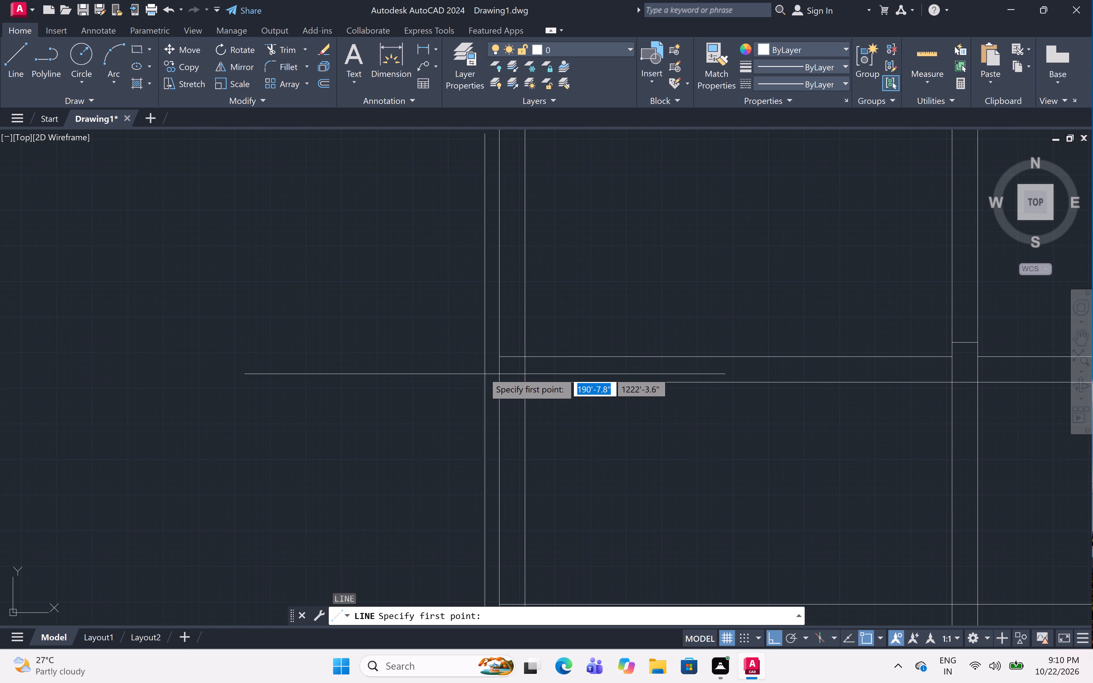
{"action": "left_click", "coordinate": [496, 383]}
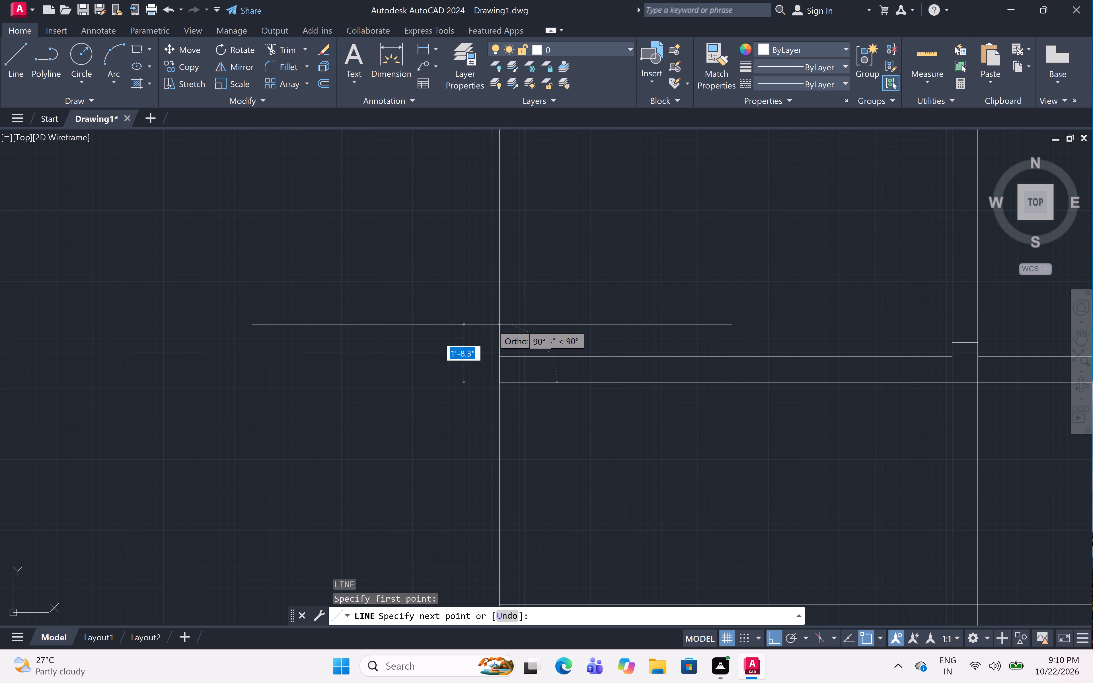
{"action": "type", "text": "1'"}
{"action": "key", "text": "2"}
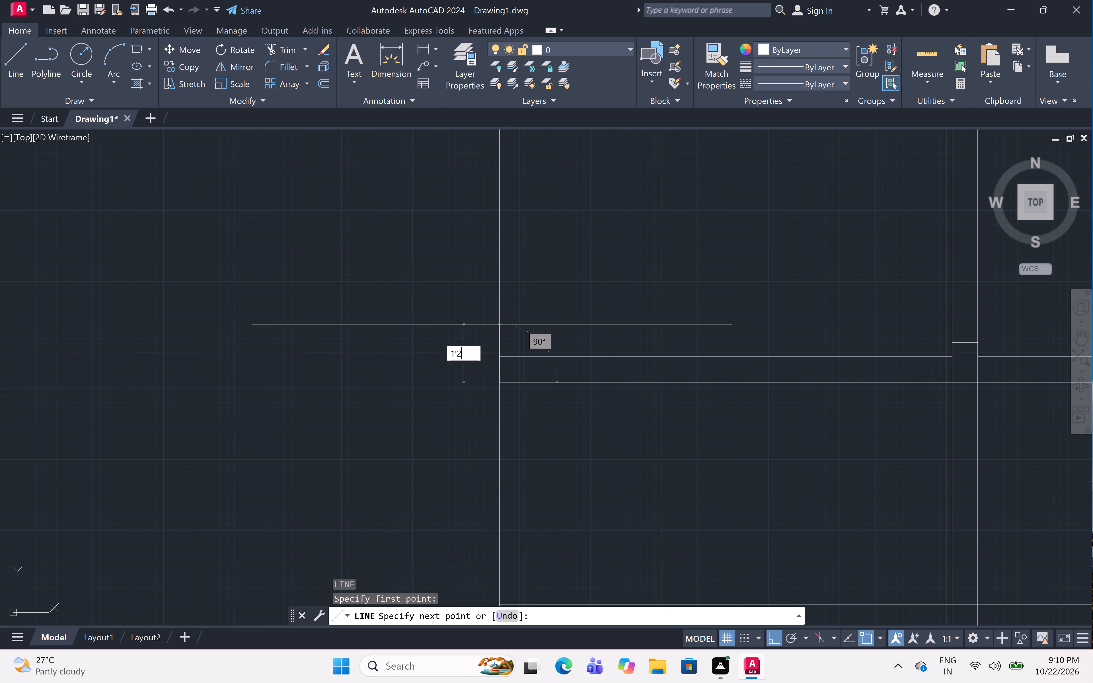
{"action": "type", "text": "\""}
{"action": "key", "text": "space"}
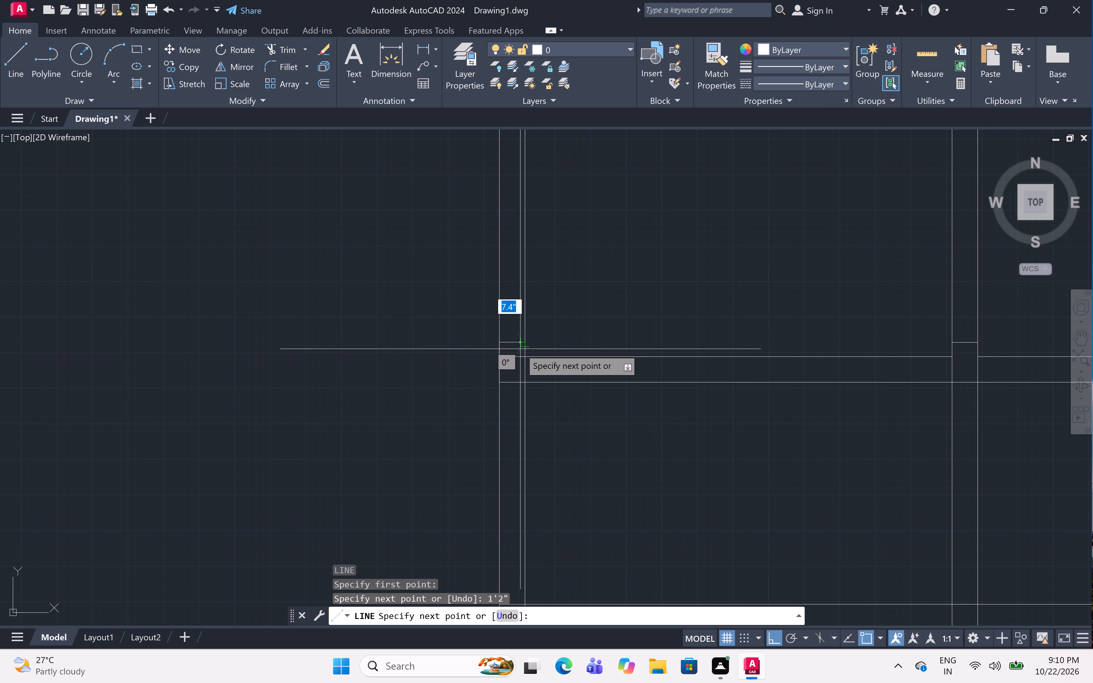
{"action": "left_click", "coordinate": [525, 344]}
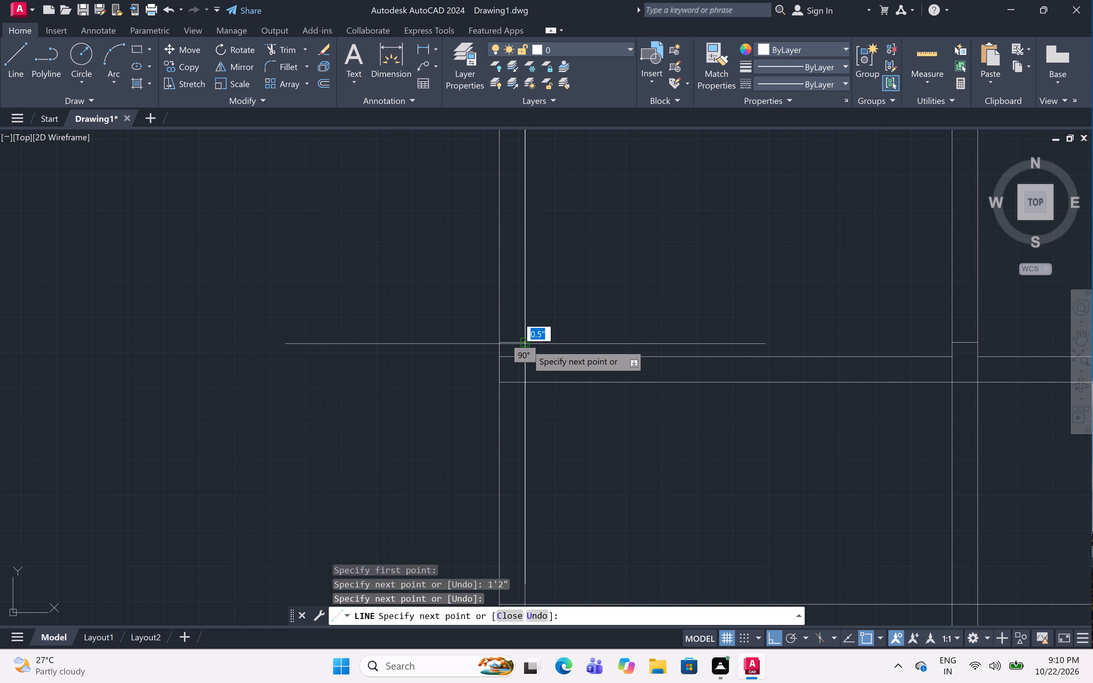
{"action": "left_click", "coordinate": [526, 383]}
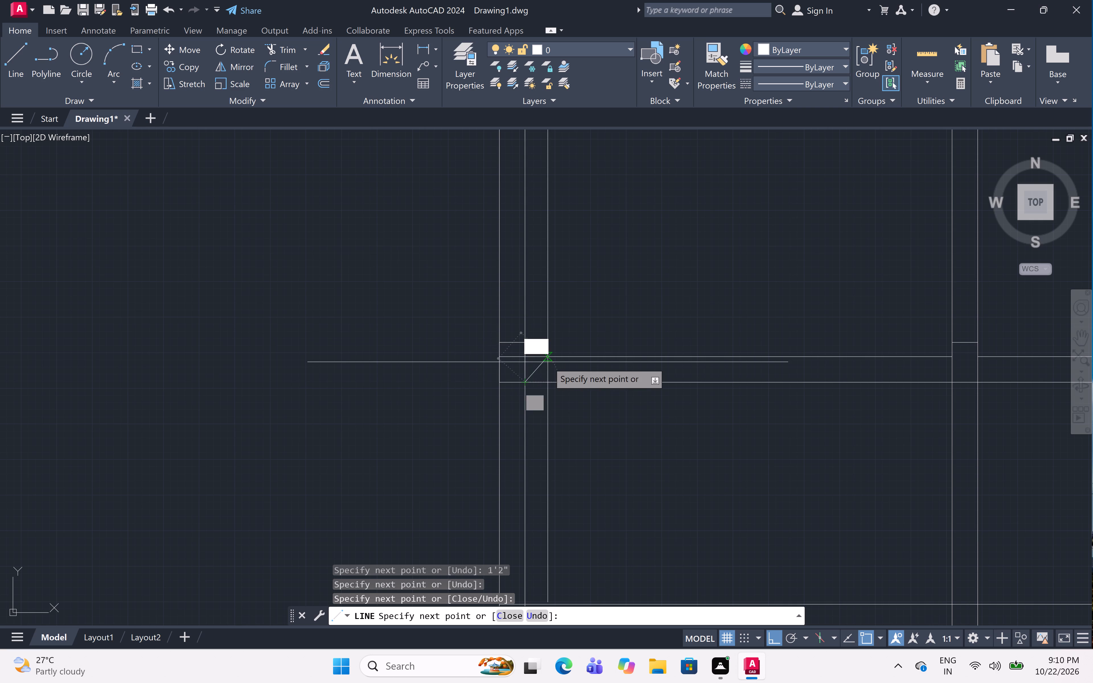
{"action": "left_click", "coordinate": [496, 379]}
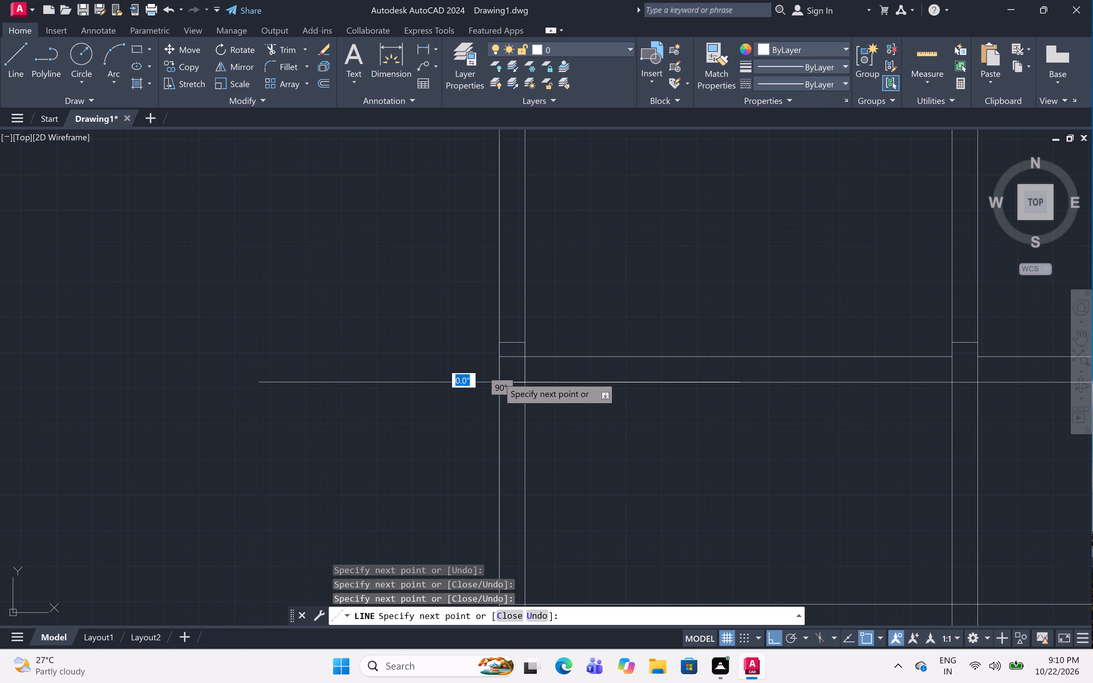
{"action": "key", "text": "Escape"}
Trim the horizontal wall's upper line inside the left-wall column and the wall lines overlapping the column's edges.
{"action": "scroll", "coordinate": [500, 373], "scroll_direction": "up", "scroll_amount": 3}
{"action": "type", "text": "tr"}
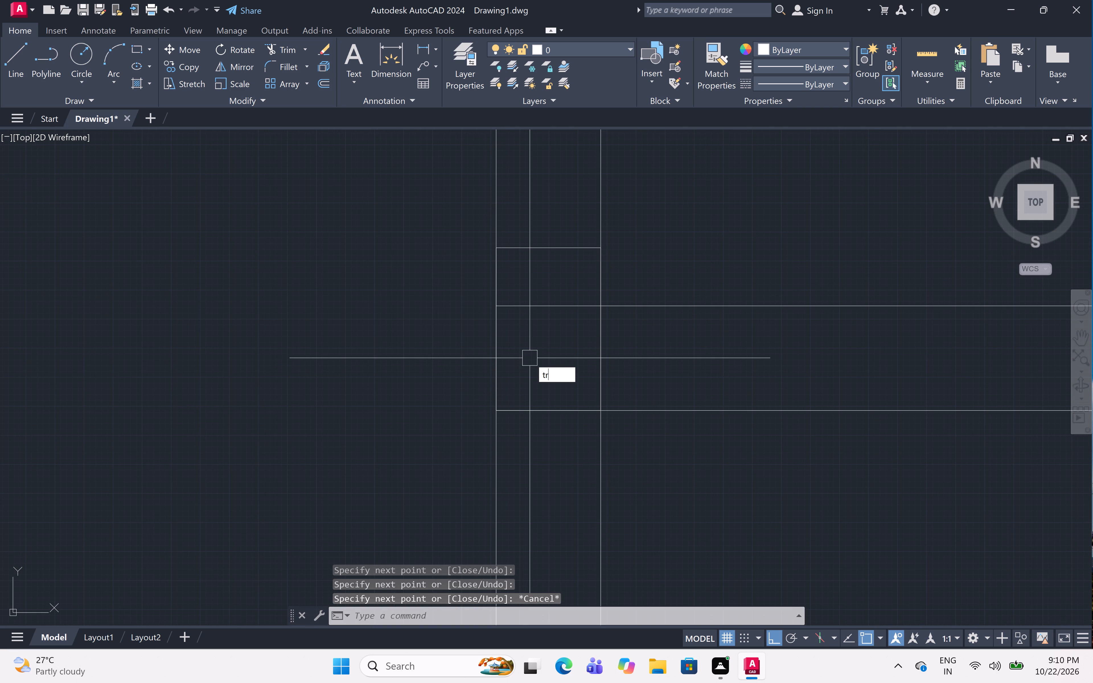
{"action": "key", "text": "space"}
{"action": "left_click", "coordinate": [534, 406]}
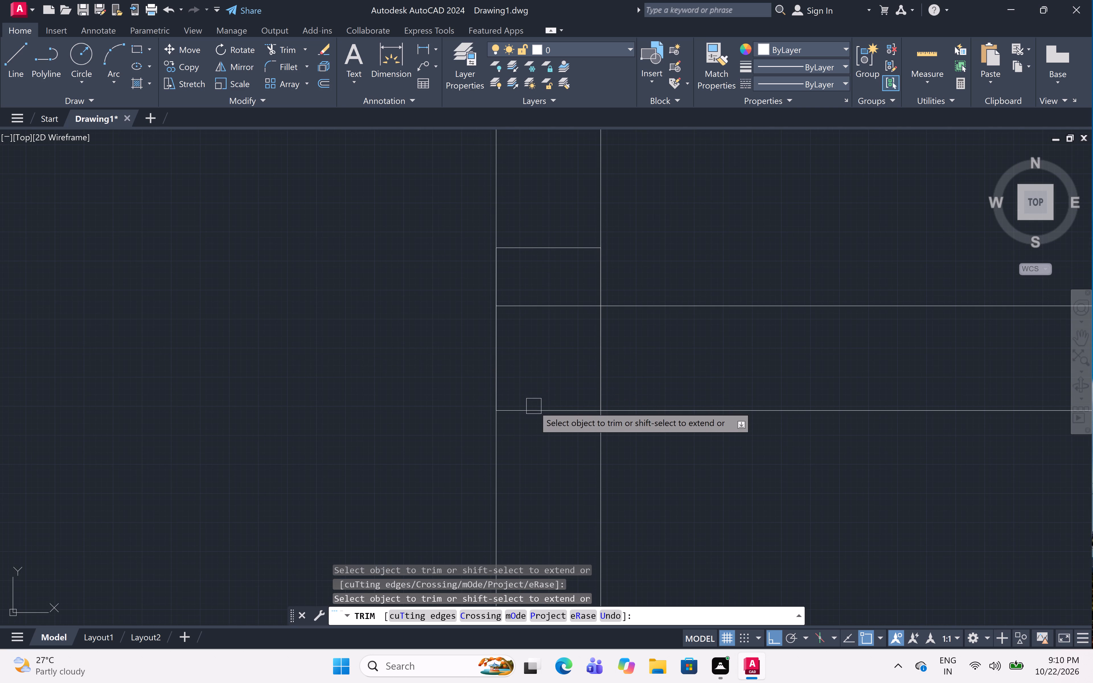
{"action": "left_click", "coordinate": [500, 367]}
{"action": "left_click", "coordinate": [494, 285]}
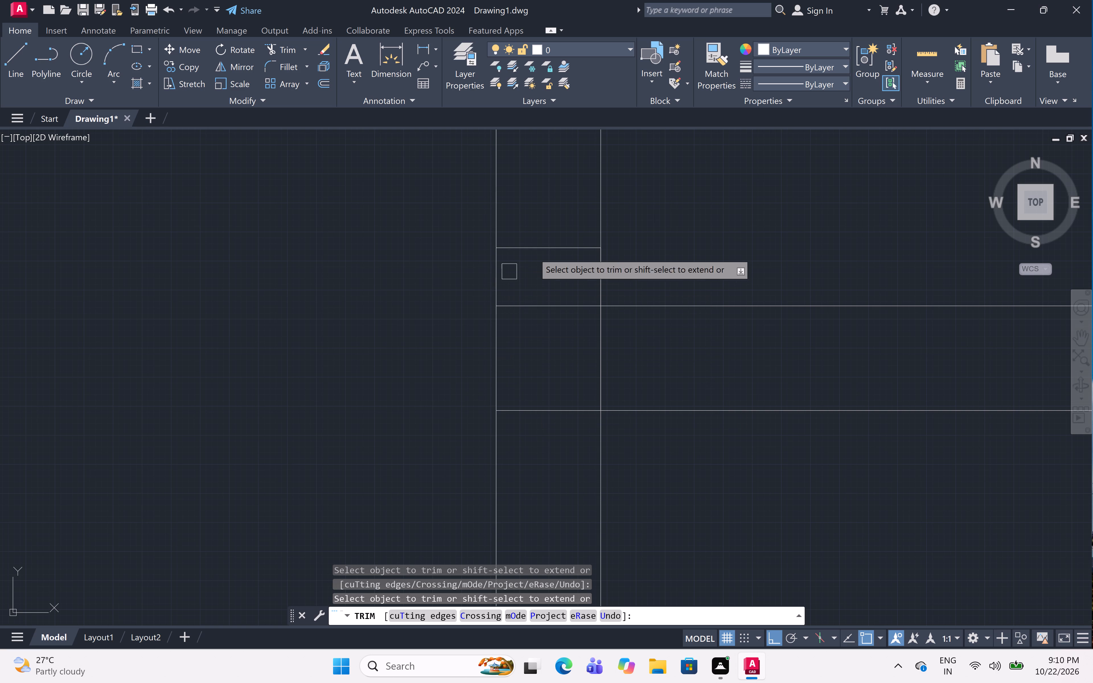
{"action": "left_click", "coordinate": [538, 287]}
{"action": "left_click", "coordinate": [535, 349]}
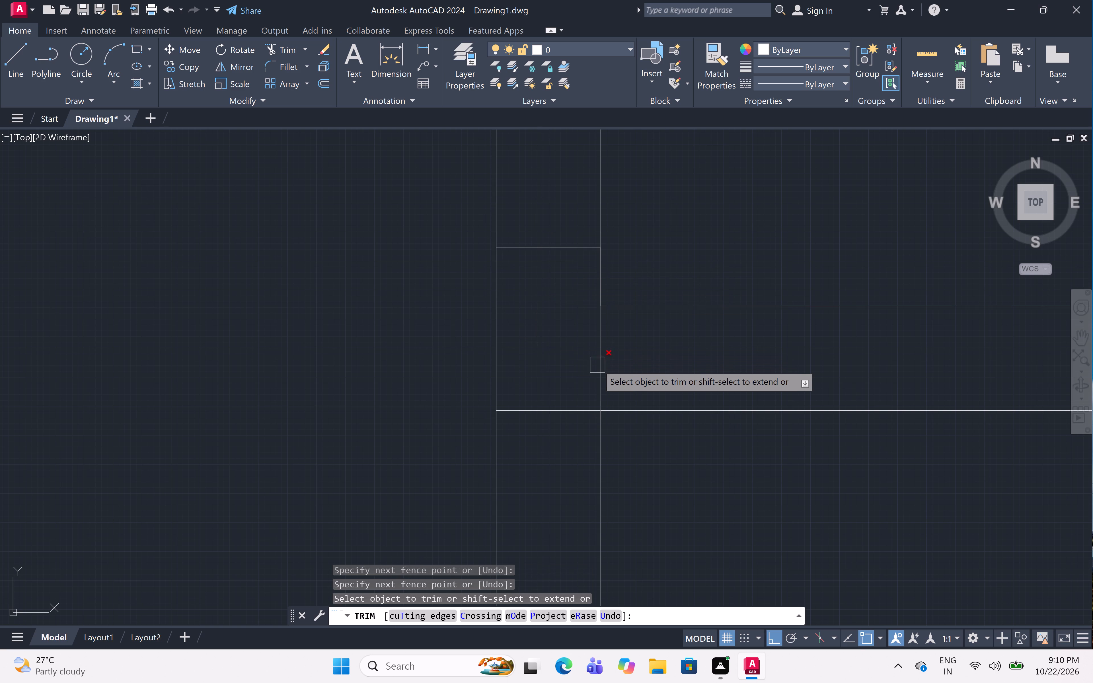
{"action": "left_click", "coordinate": [601, 366]}
{"action": "left_click", "coordinate": [598, 289]}
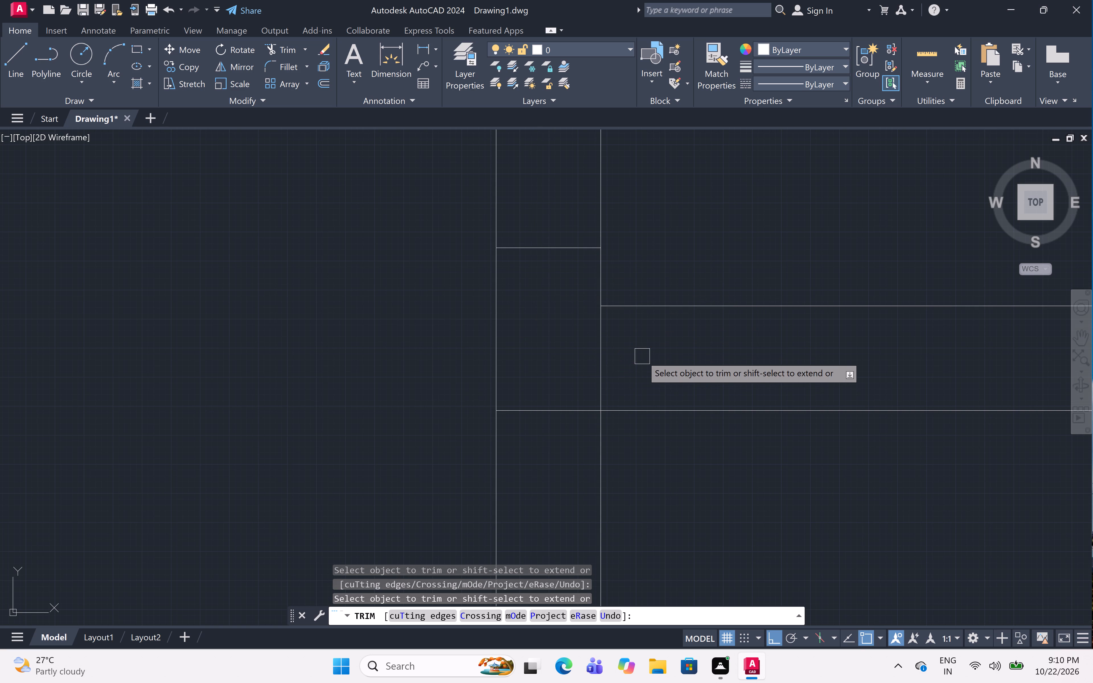
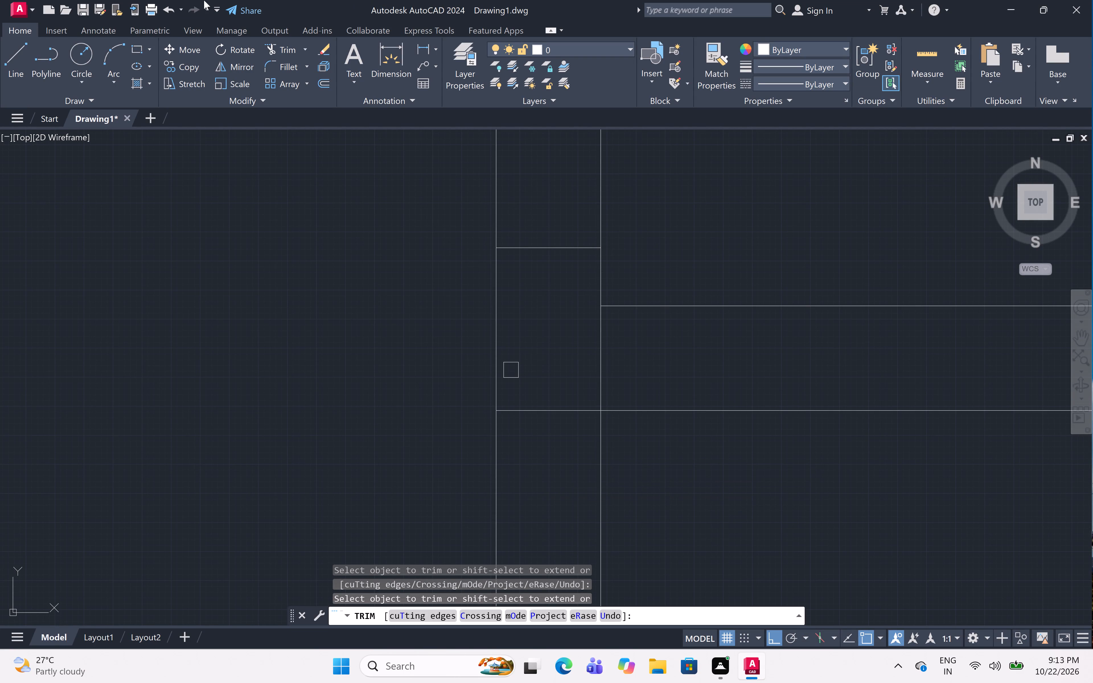
Review the whole floor plan for wall junctions that still need columns.
{"action": "scroll", "coordinate": [584, 362], "scroll_direction": "down", "scroll_amount": 5}
{"action": "middle_click_drag", "start_coordinate": [621, 334], "coordinate": [586, 350]}
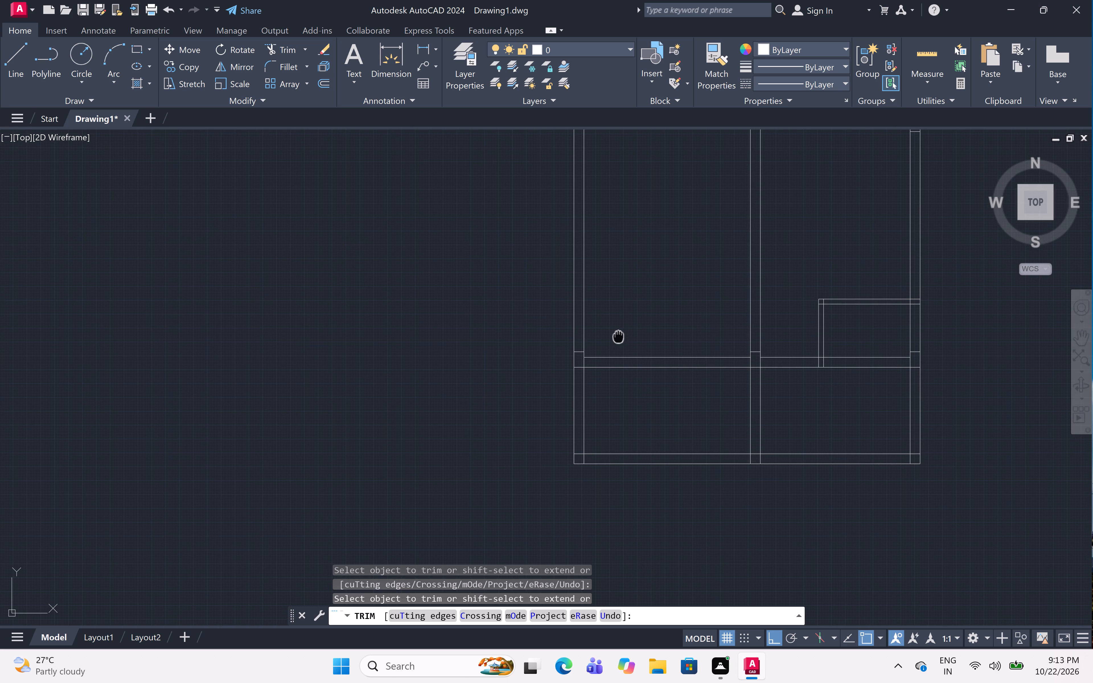
{"action": "middle_click_drag", "start_coordinate": [586, 350], "coordinate": [549, 356]}
{"action": "scroll", "coordinate": [658, 324], "scroll_direction": "down", "scroll_amount": 1}
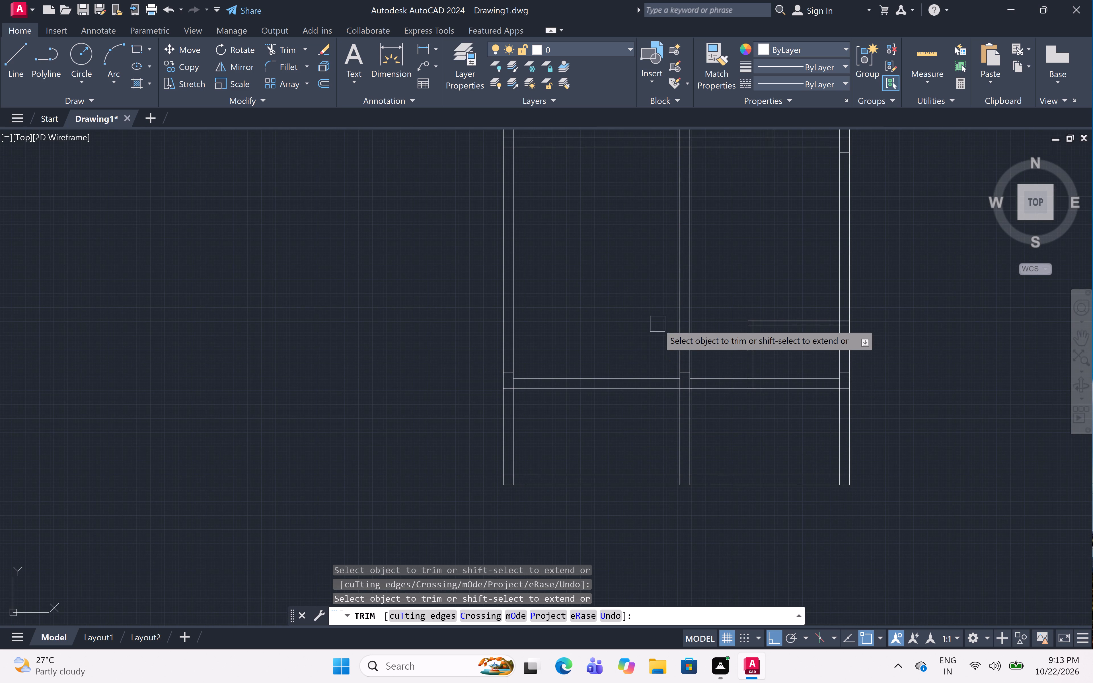
{"action": "middle_click_drag", "start_coordinate": [658, 324], "coordinate": [611, 412]}
{"action": "scroll", "coordinate": [602, 367], "scroll_direction": "down", "scroll_amount": 1}
{"action": "middle_click_drag", "start_coordinate": [602, 368], "coordinate": [576, 393]}
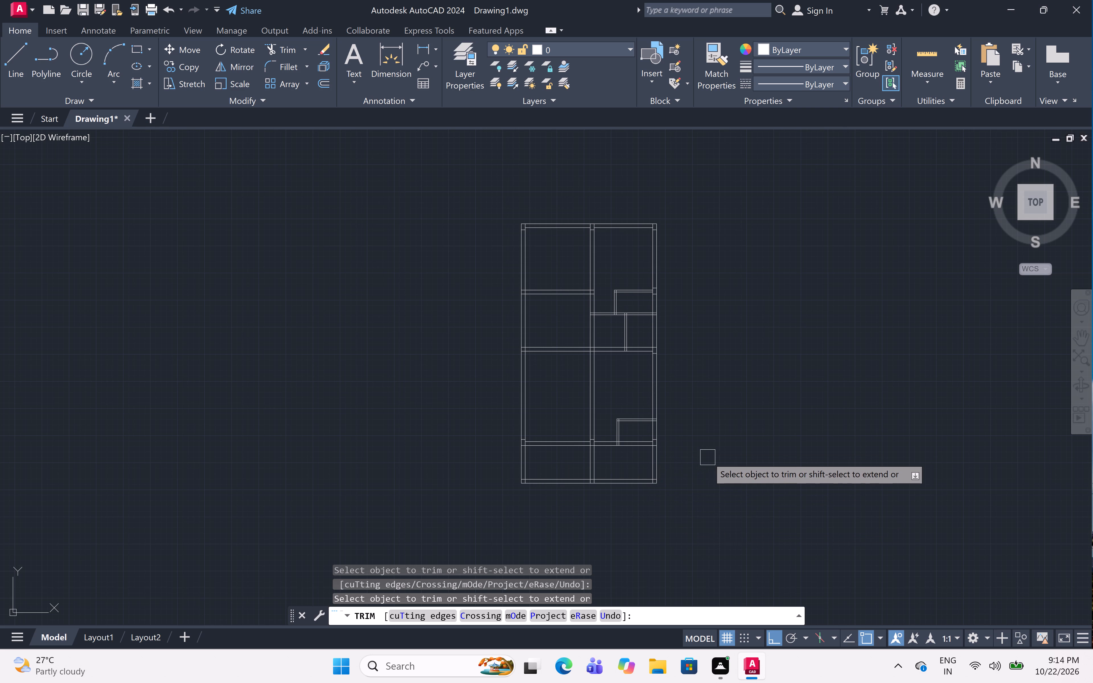
{"action": "scroll", "coordinate": [591, 491], "scroll_direction": "up", "scroll_amount": 1}
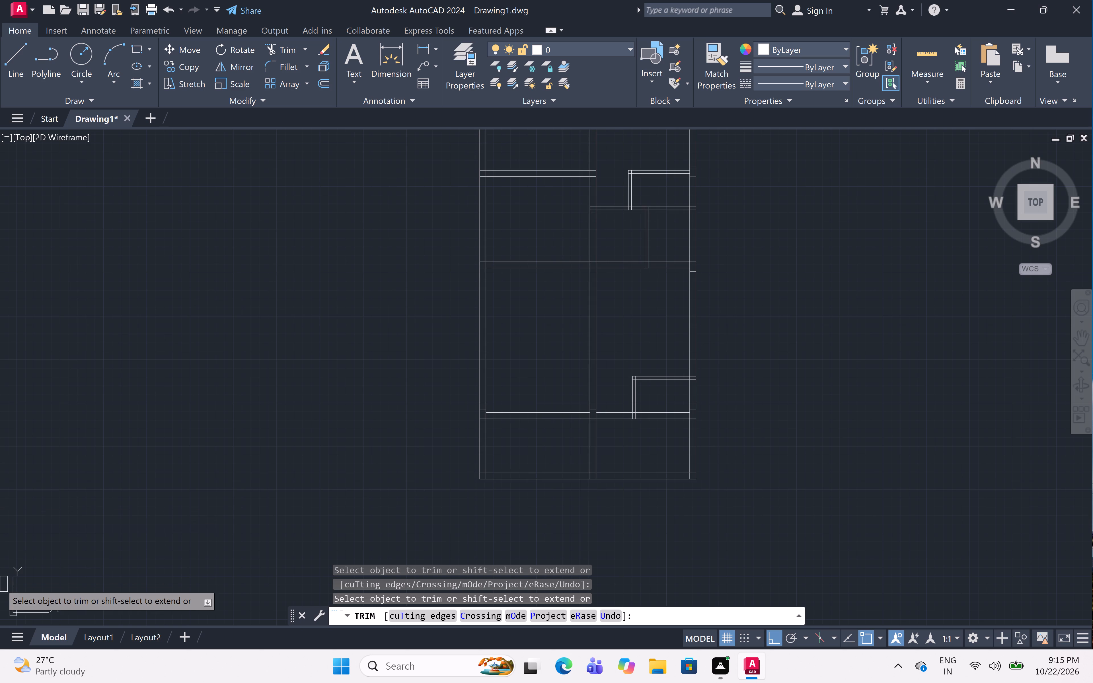
{"action": "scroll", "coordinate": [558, 361], "scroll_direction": "down", "scroll_amount": 1}
{"action": "middle_click_drag", "start_coordinate": [558, 361], "coordinate": [560, 386]}
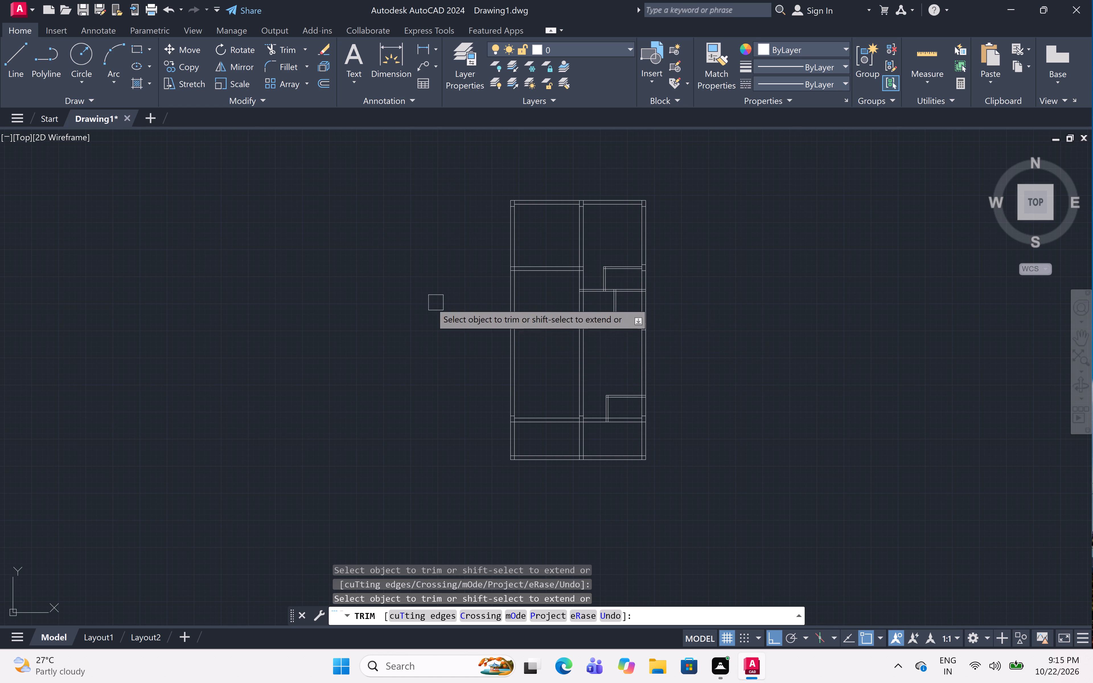
{"action": "scroll", "coordinate": [515, 255], "scroll_direction": "up", "scroll_amount": 2}
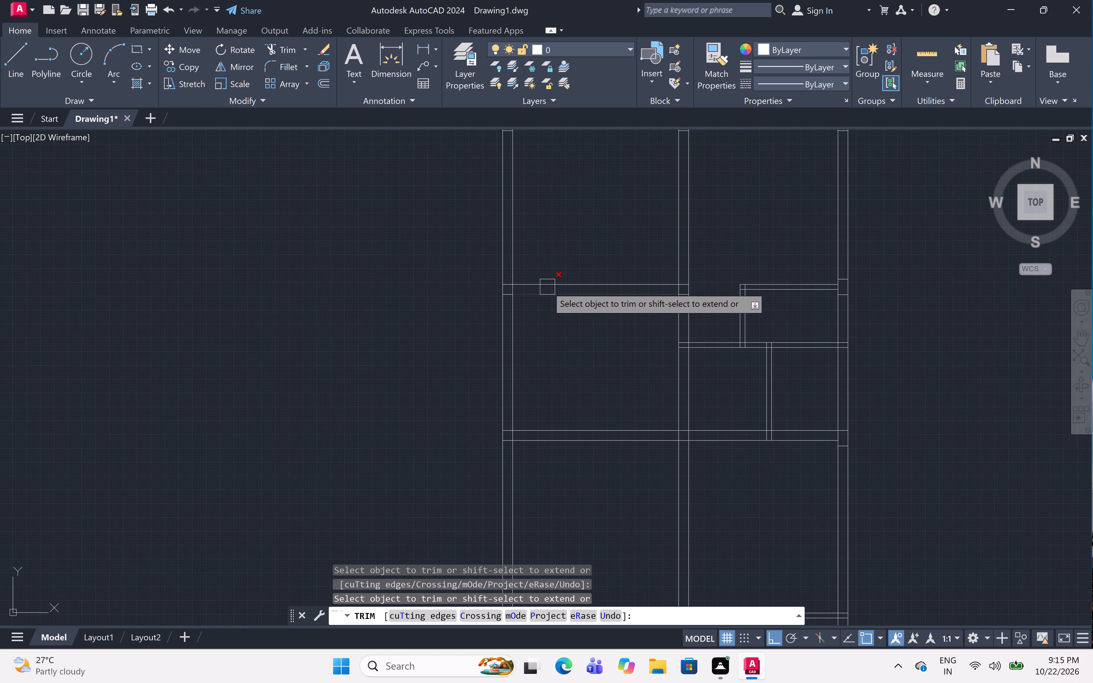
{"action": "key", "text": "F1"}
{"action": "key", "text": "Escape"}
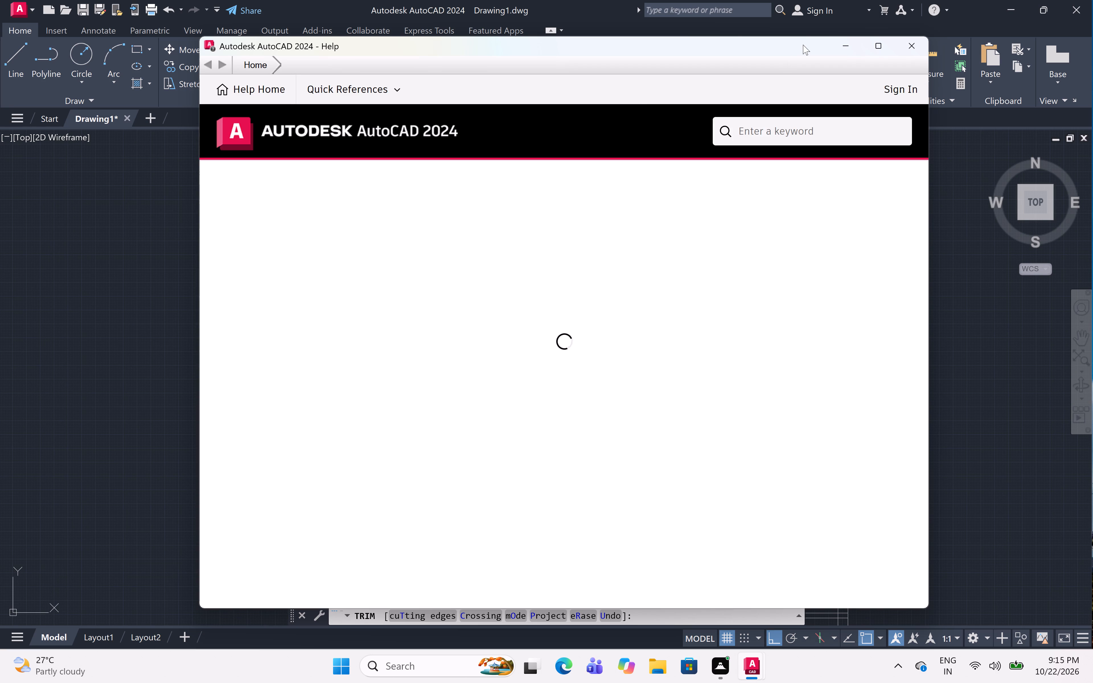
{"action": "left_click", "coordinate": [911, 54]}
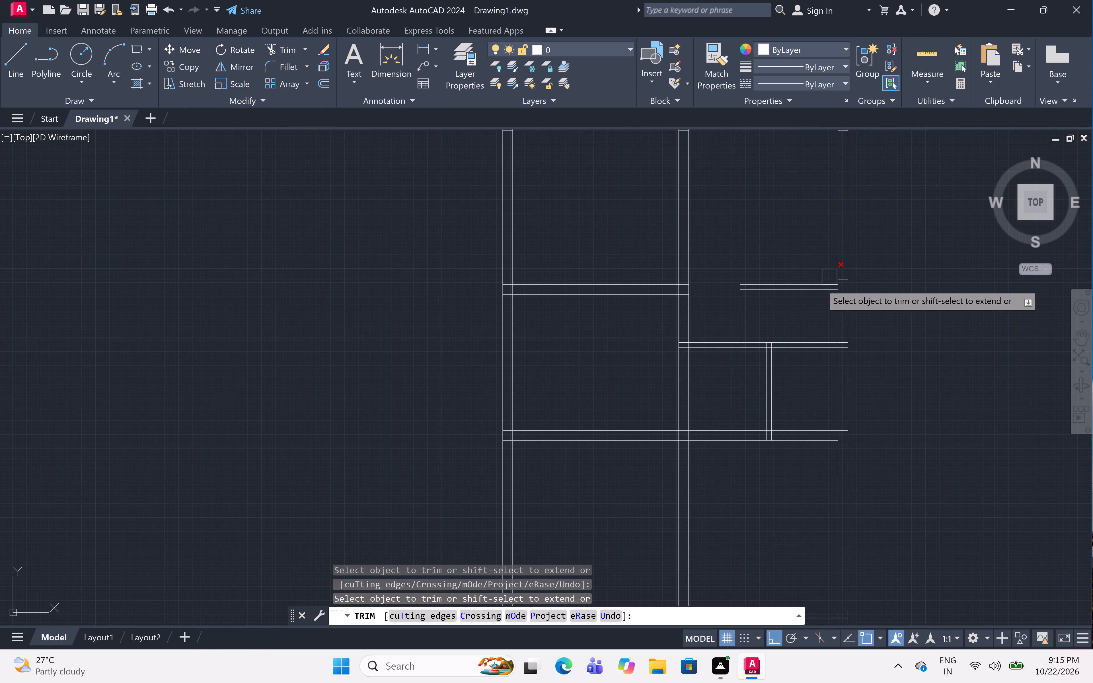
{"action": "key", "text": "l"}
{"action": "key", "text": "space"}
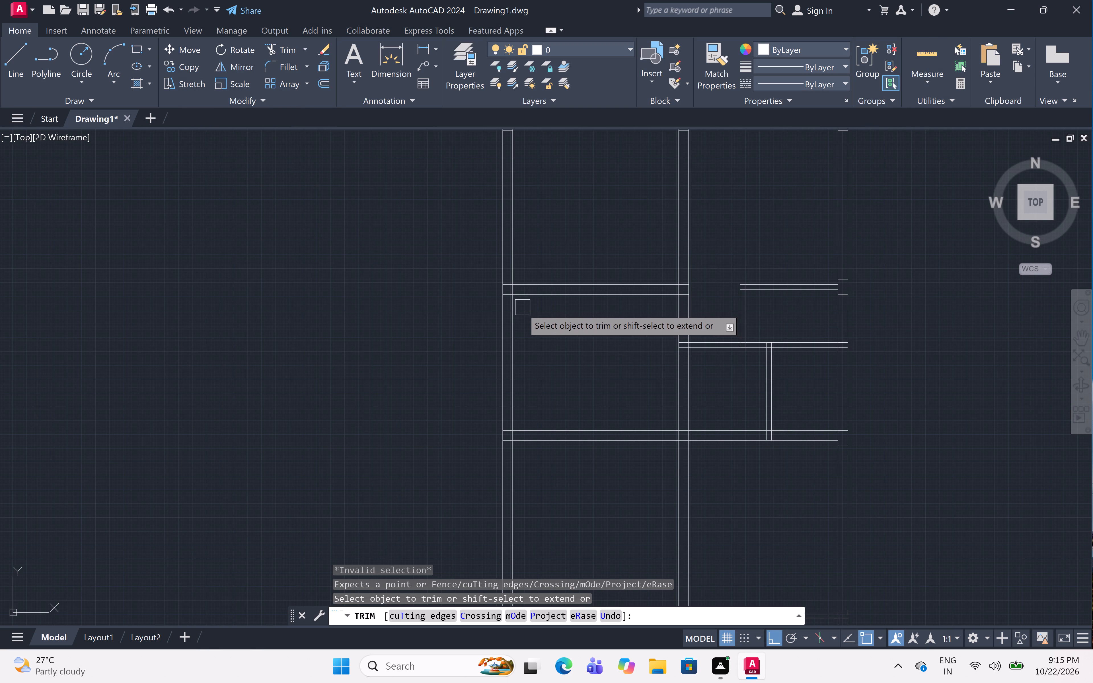
Draw a column outline 9" wide and 1'2" deep where the uppermost interior horizontal wall meets the left outer wall, rising from its lower line.
{"action": "key", "text": "Escape"}
{"action": "type", "text": "l"}
{"action": "key", "text": "space"}
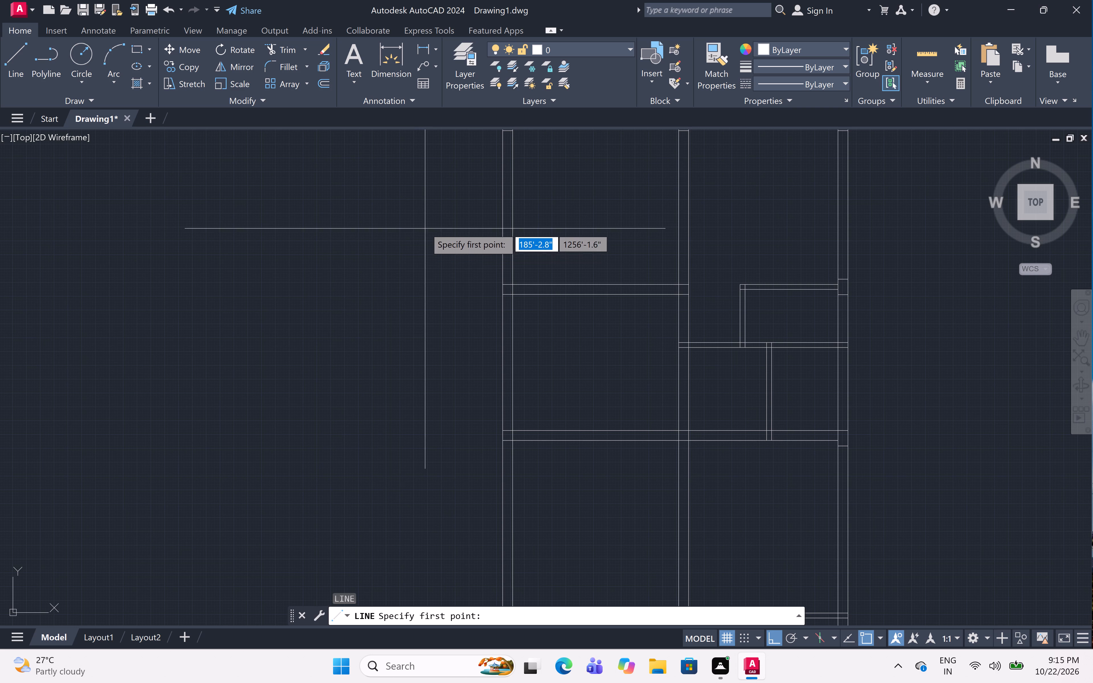
{"action": "middle_click_drag", "start_coordinate": [502, 245], "coordinate": [513, 291]}
{"action": "scroll", "coordinate": [511, 325], "scroll_direction": "up", "scroll_amount": 3}
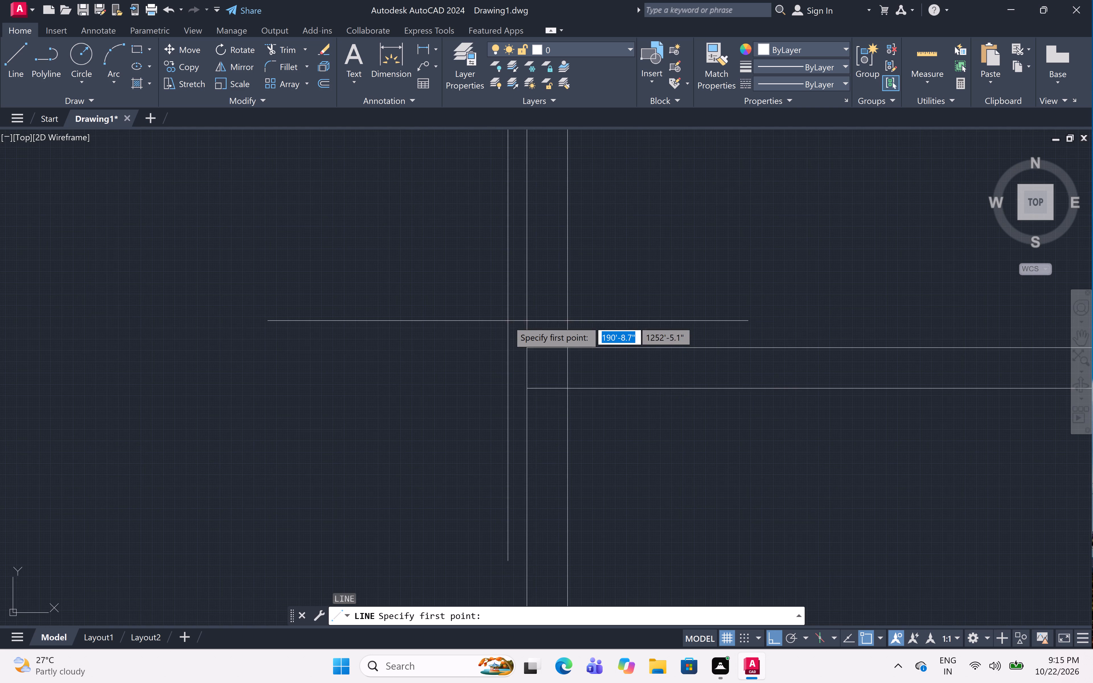
{"action": "left_click", "coordinate": [528, 387]}
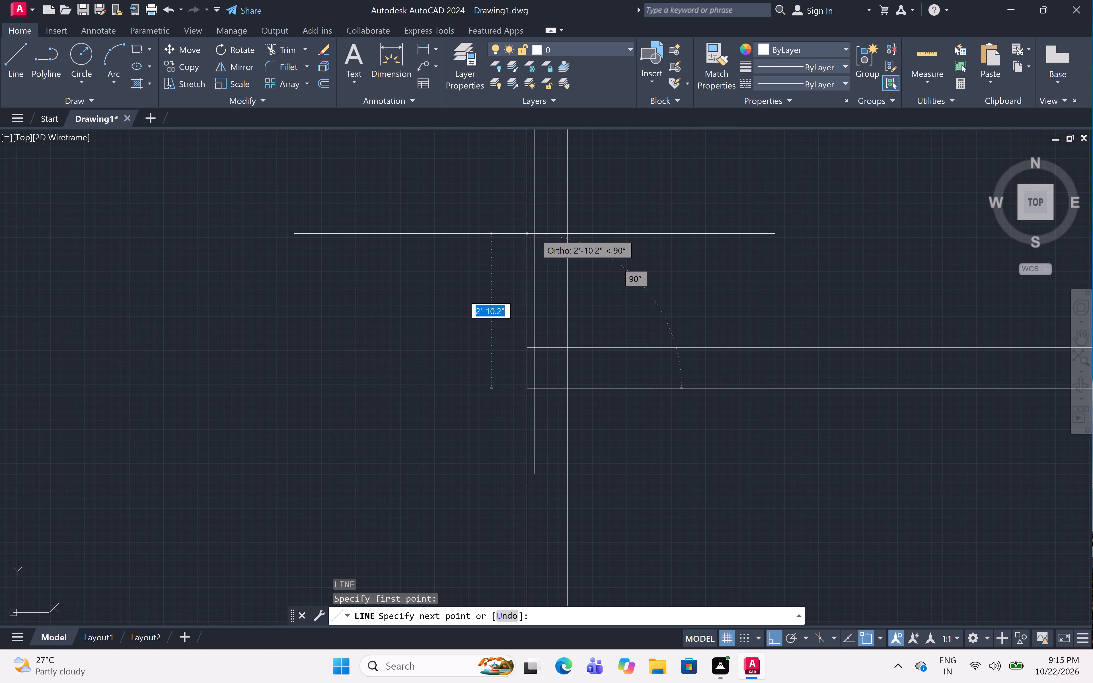
{"action": "type", "text": "1'2"}
{"action": "key", "text": "shift+quotedbl"}
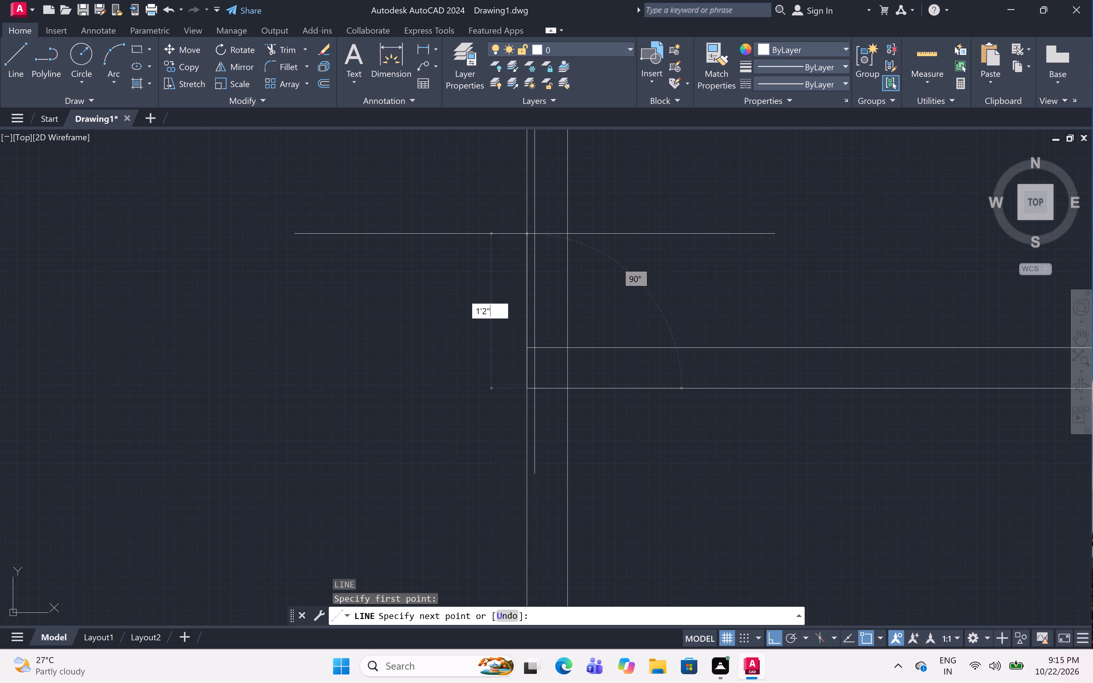
{"action": "key", "text": "space"}
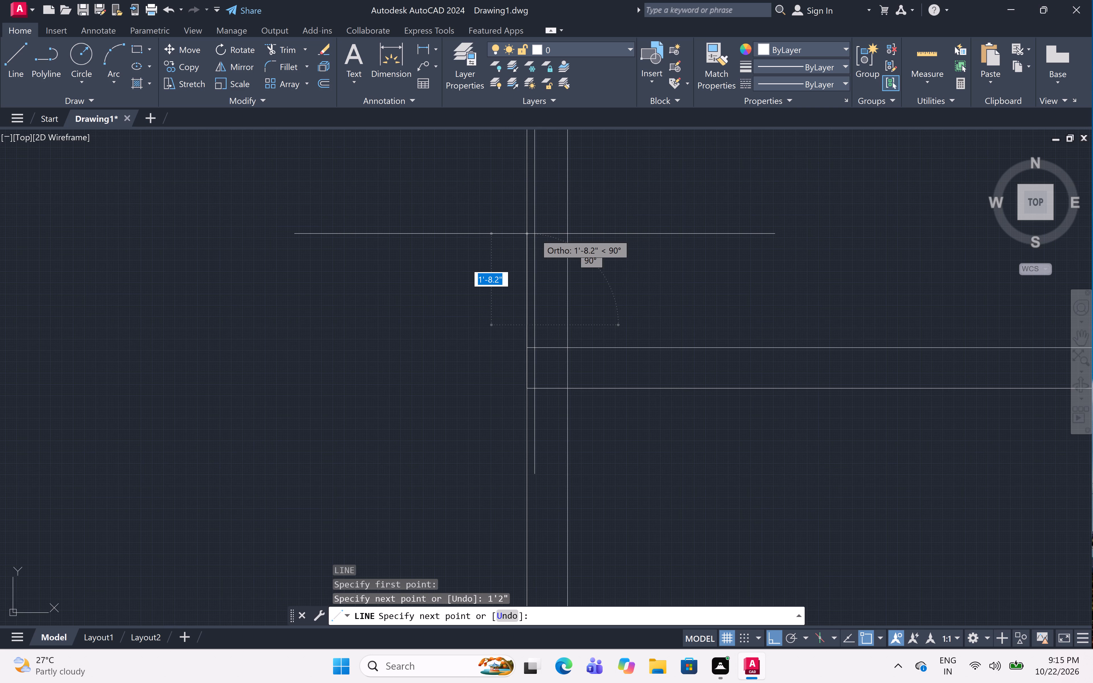
{"action": "left_click", "coordinate": [570, 321]}
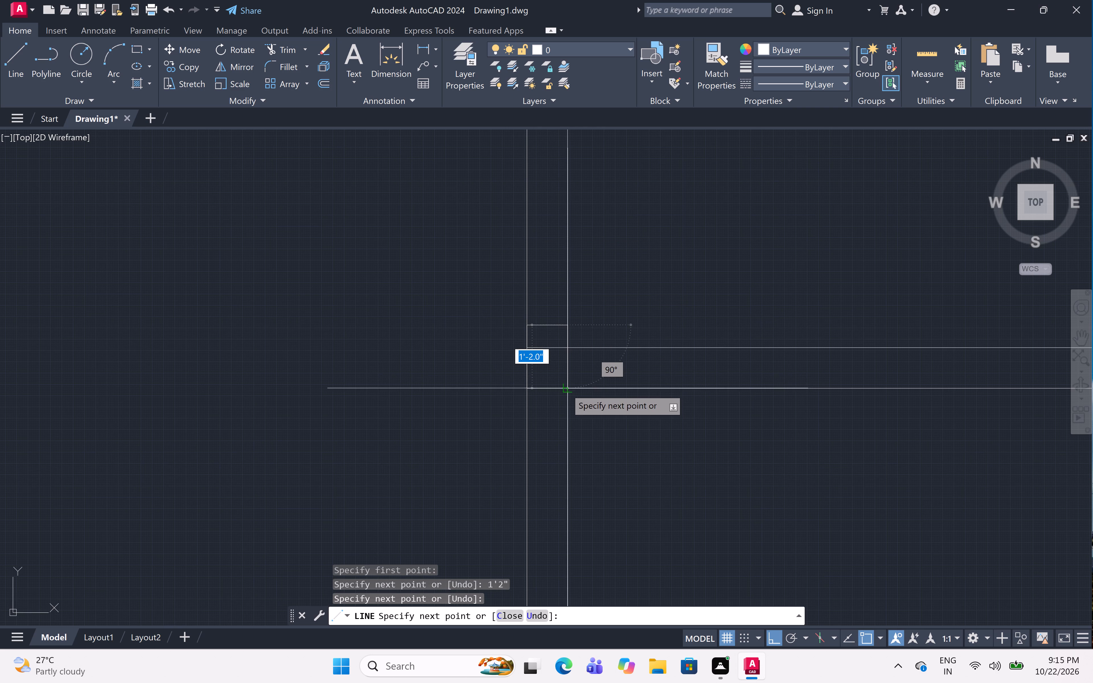
{"action": "left_click", "coordinate": [566, 388]}
{"action": "key", "text": "Escape"}
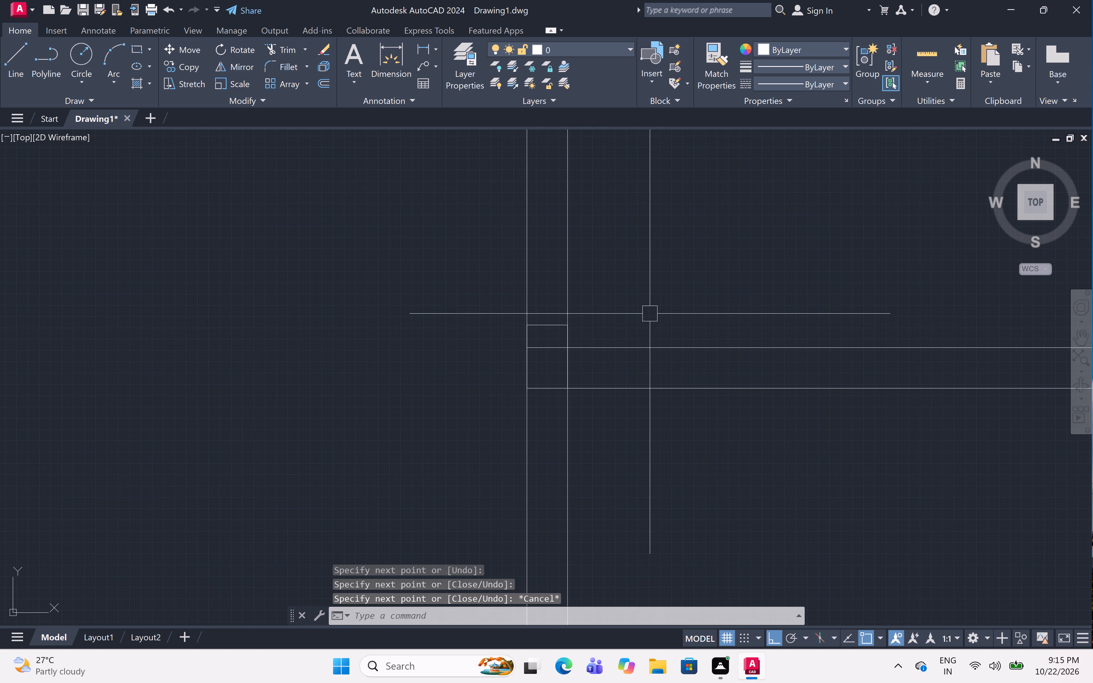
Trim the horizontal wall's upper line inside this left-wall column and the wall lines overlapping the column's edges.
{"action": "type", "text": "tr"}
{"action": "key", "text": "space"}
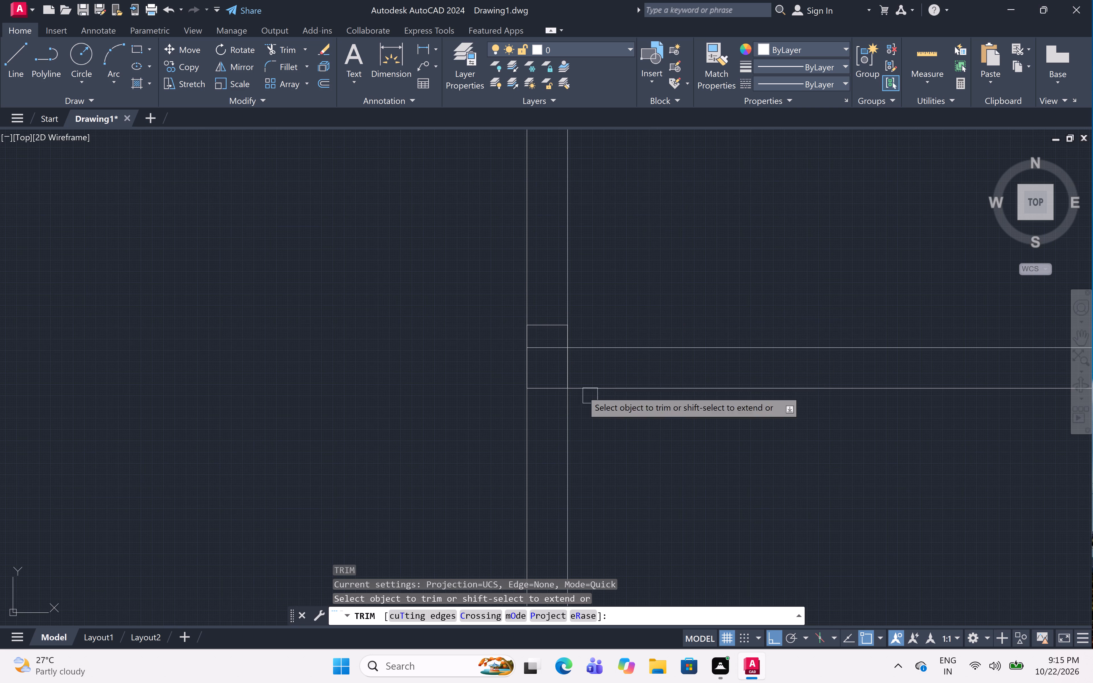
{"action": "scroll", "coordinate": [556, 330], "scroll_direction": "up", "scroll_amount": 1}
{"action": "left_click", "coordinate": [543, 363]}
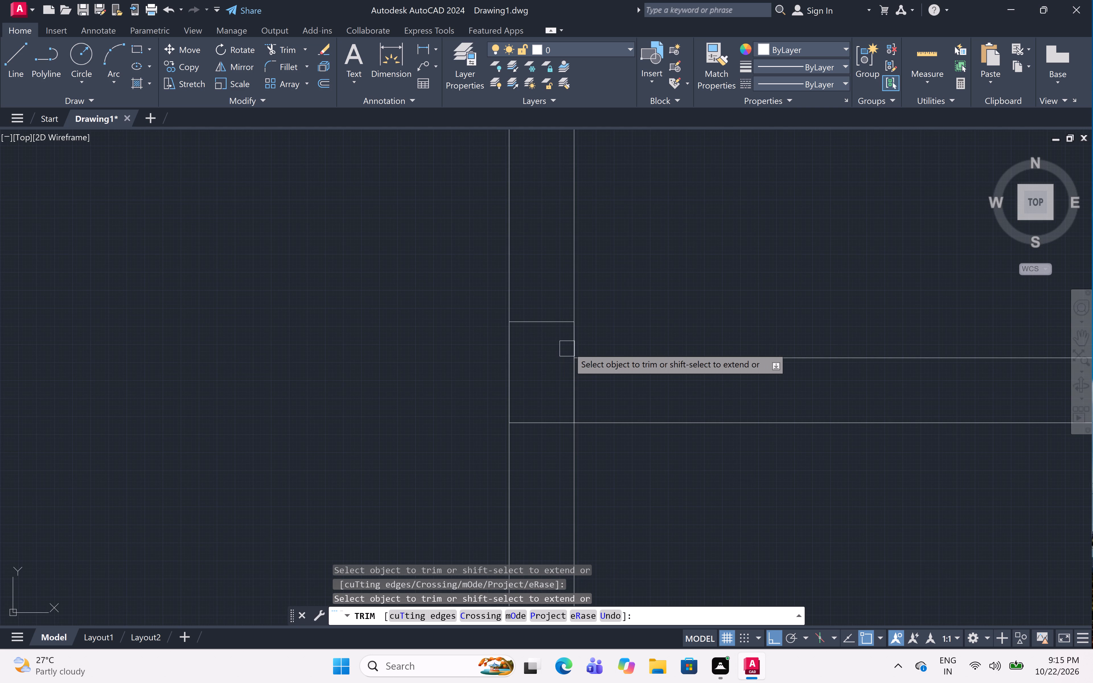
{"action": "left_click", "coordinate": [569, 347]}
{"action": "left_click", "coordinate": [575, 376]}
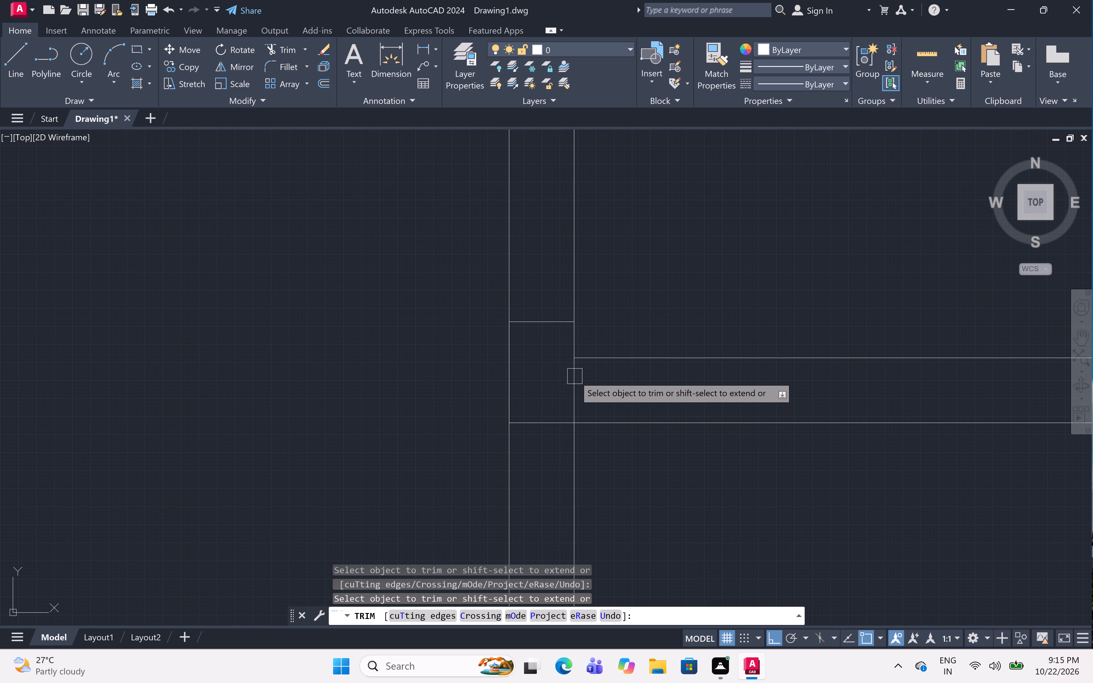
{"action": "left_click", "coordinate": [510, 363]}
{"action": "scroll", "coordinate": [562, 333], "scroll_direction": "down", "scroll_amount": 5}
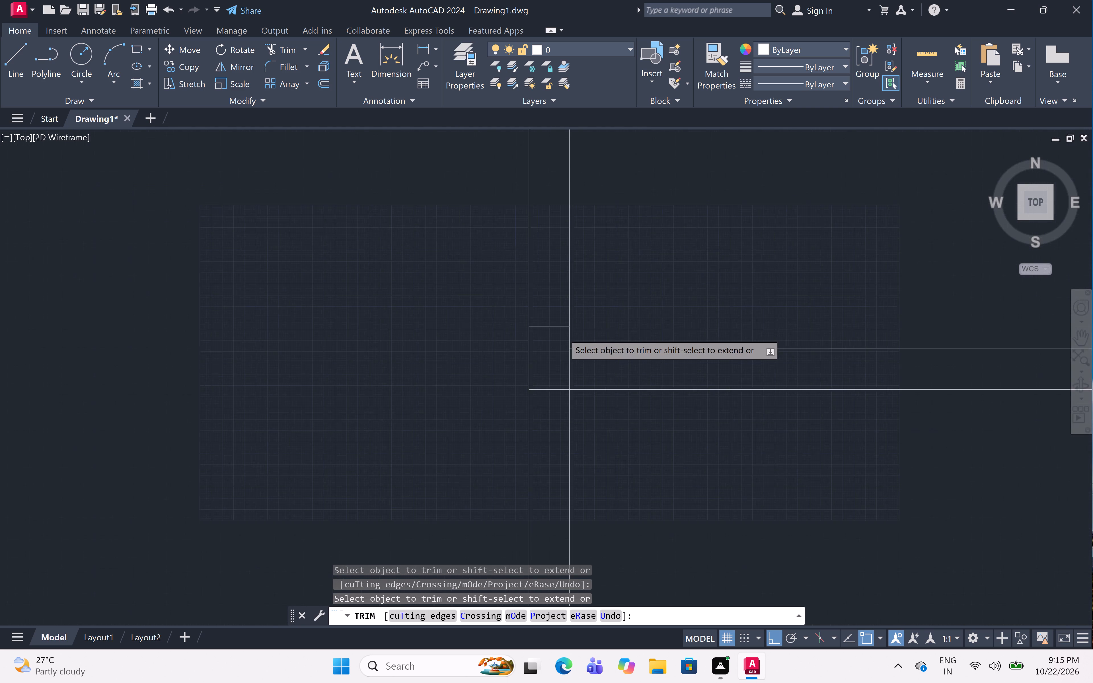
{"action": "scroll", "coordinate": [545, 334], "scroll_direction": "up", "scroll_amount": 5}
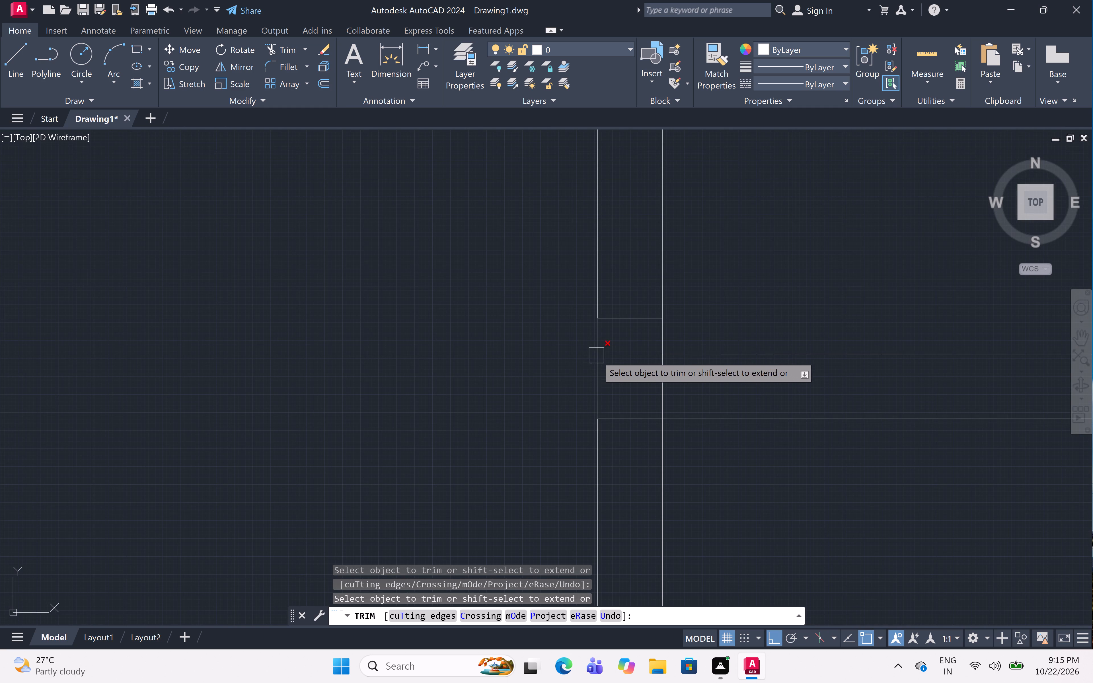
Draw a column outline 9" wide and 1'2" deep where the same horizontal wall meets the central vertical wall, rising from its lower line.
{"action": "scroll", "coordinate": [486, 347], "scroll_direction": "down", "scroll_amount": 5}
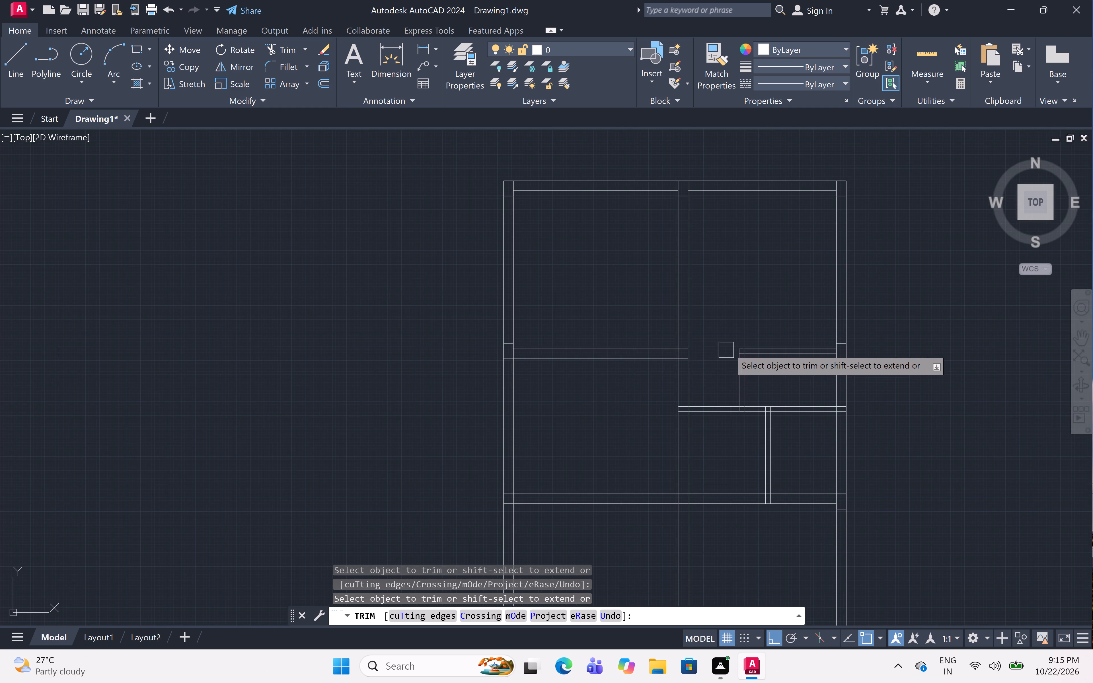
{"action": "scroll", "coordinate": [679, 344], "scroll_direction": "up", "scroll_amount": 3}
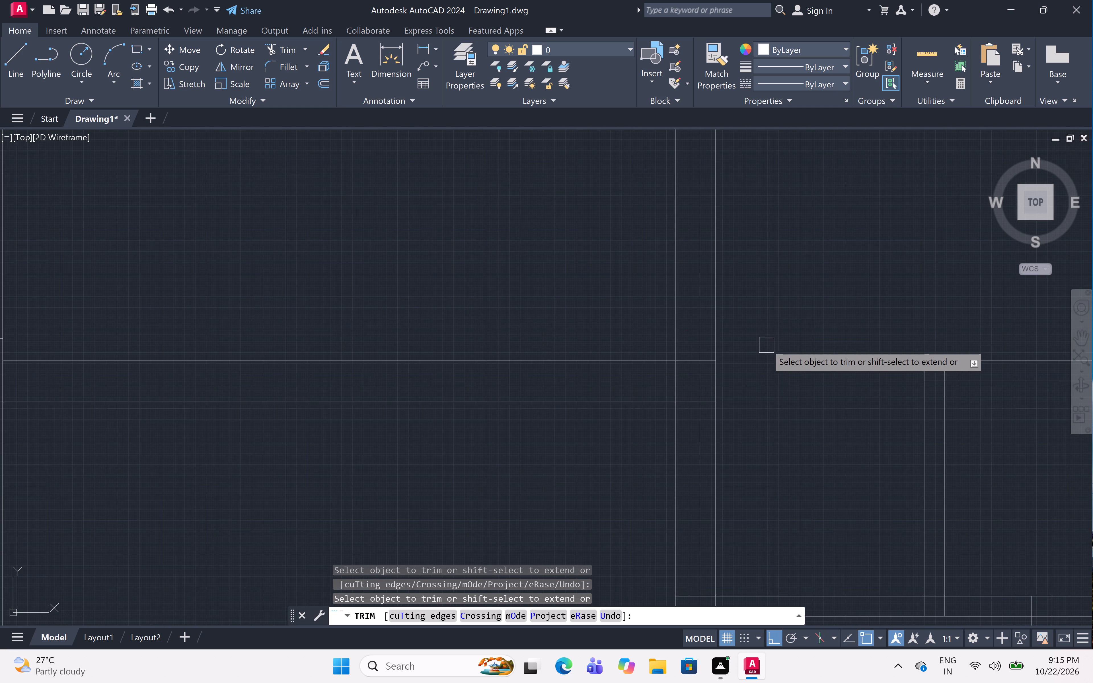
{"action": "key", "text": "Escape"}
{"action": "key", "text": "l"}
{"action": "key", "text": "space"}
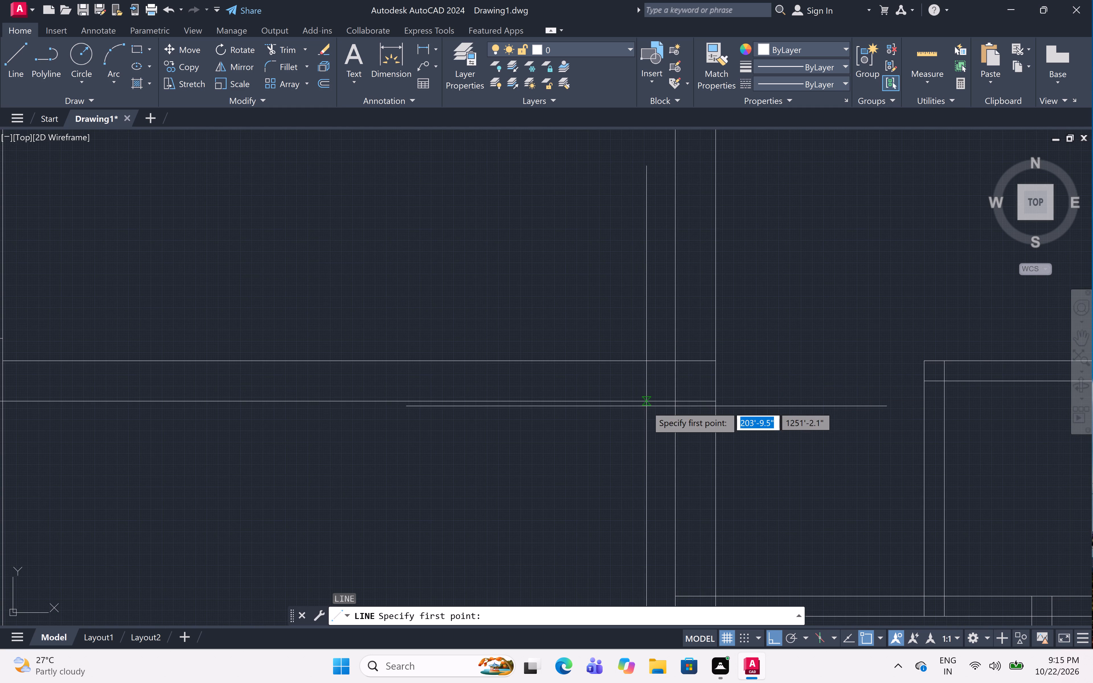
{"action": "left_click_drag", "start_coordinate": [677, 403], "coordinate": [678, 395]}
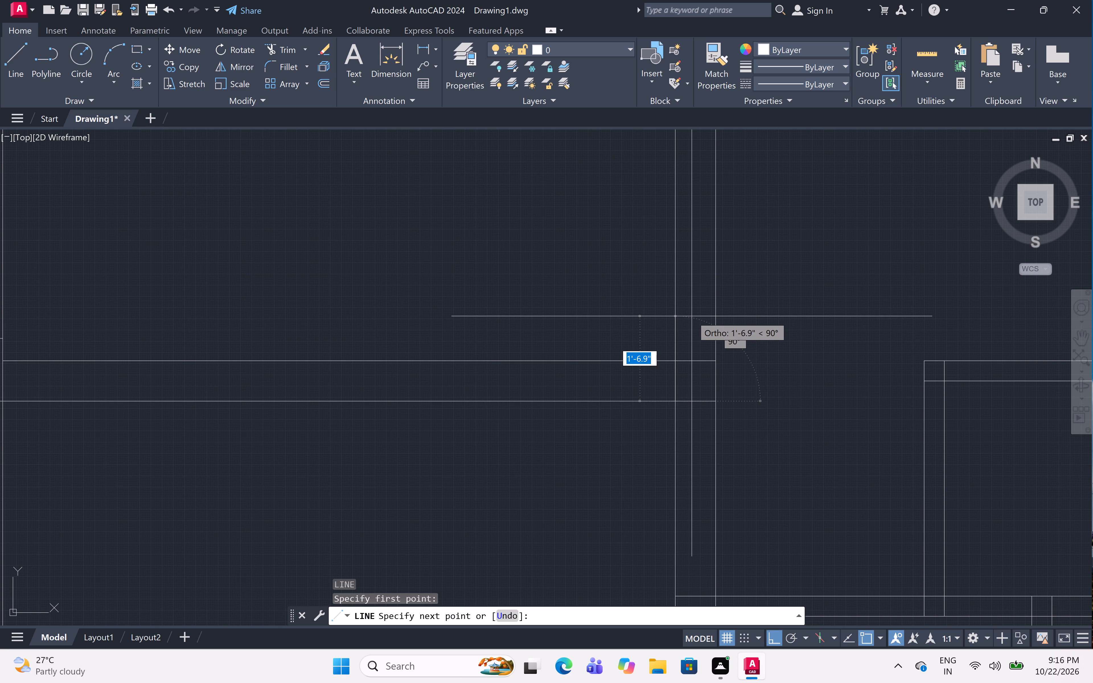
{"action": "key", "text": "1"}
{"action": "key", "text": "apostrophe"}
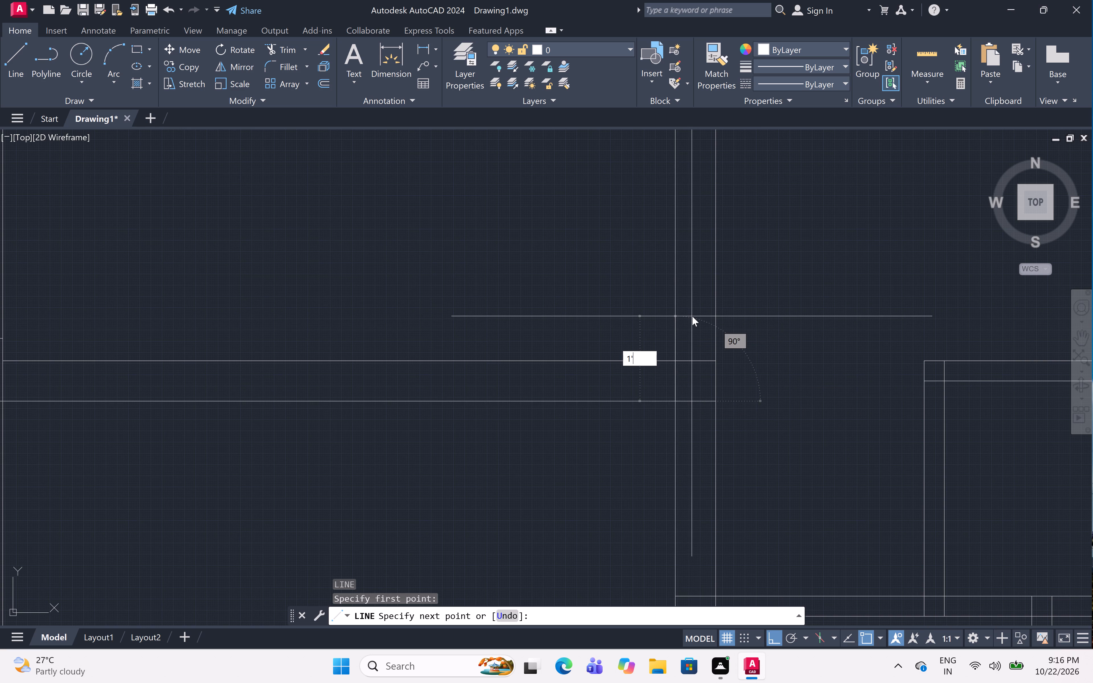
{"action": "key", "text": "2"}
{"action": "key", "text": "shift+quotedbl"}
{"action": "key", "text": "space"}
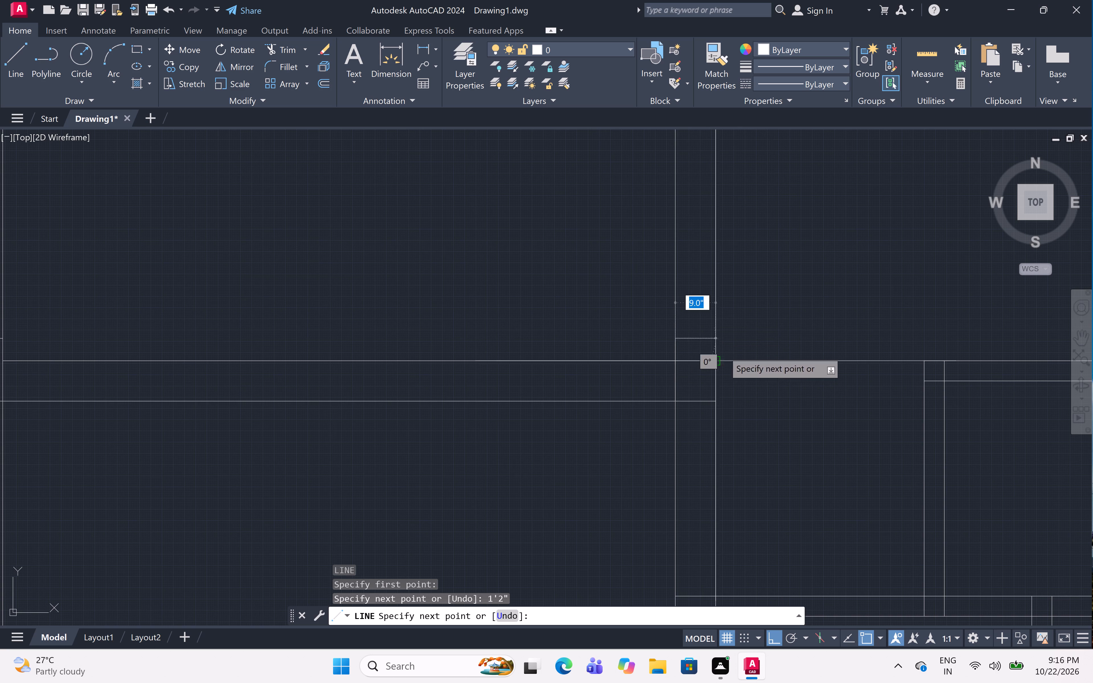
{"action": "left_click", "coordinate": [715, 339]}
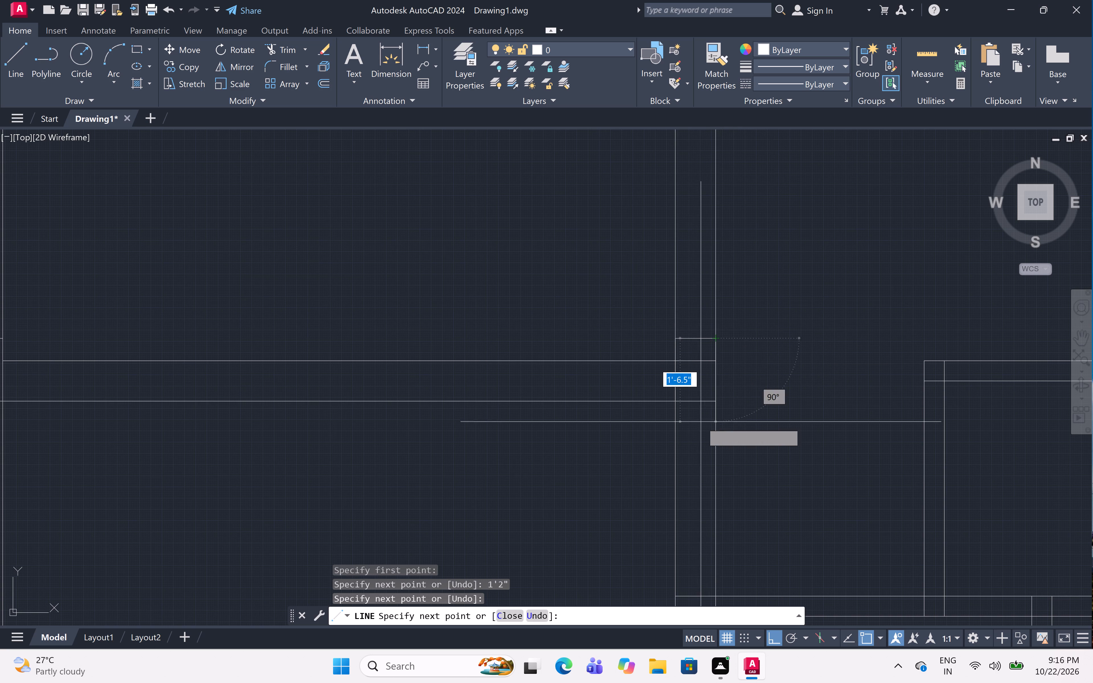
{"action": "left_click", "coordinate": [718, 400]}
{"action": "key", "text": "Escape"}
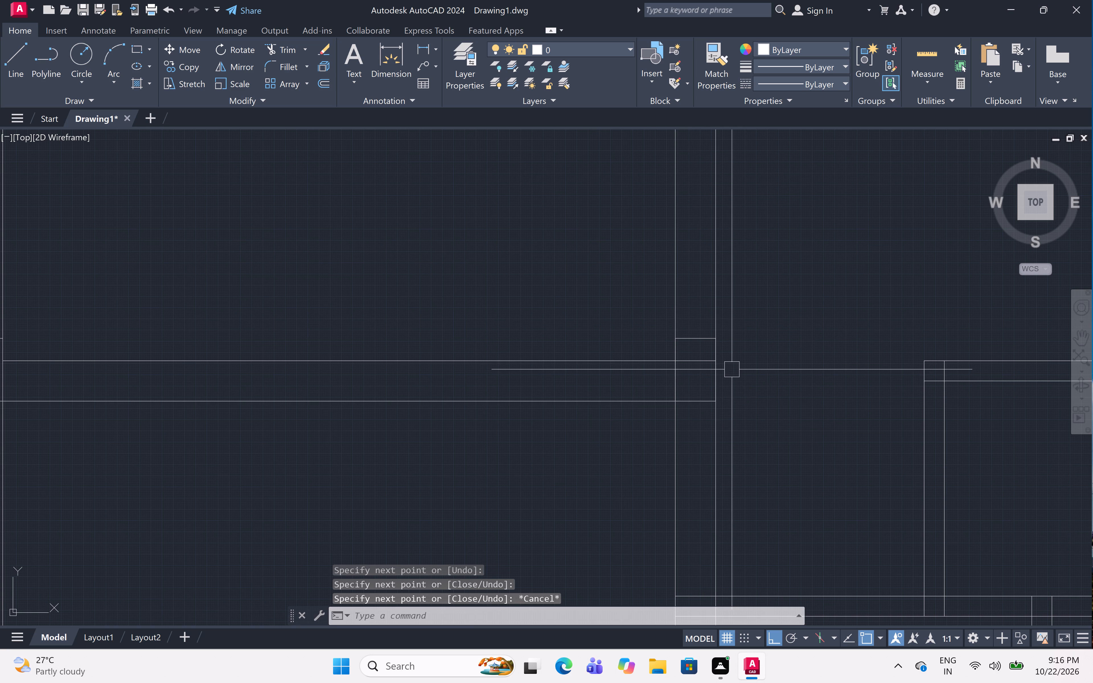
Trim the horizontal wall's upper line inside the central column and the wall lines overlapping the column's edges.
{"action": "type", "text": "tr"}
{"action": "key", "text": "space"}
{"action": "left_click", "coordinate": [693, 361]}
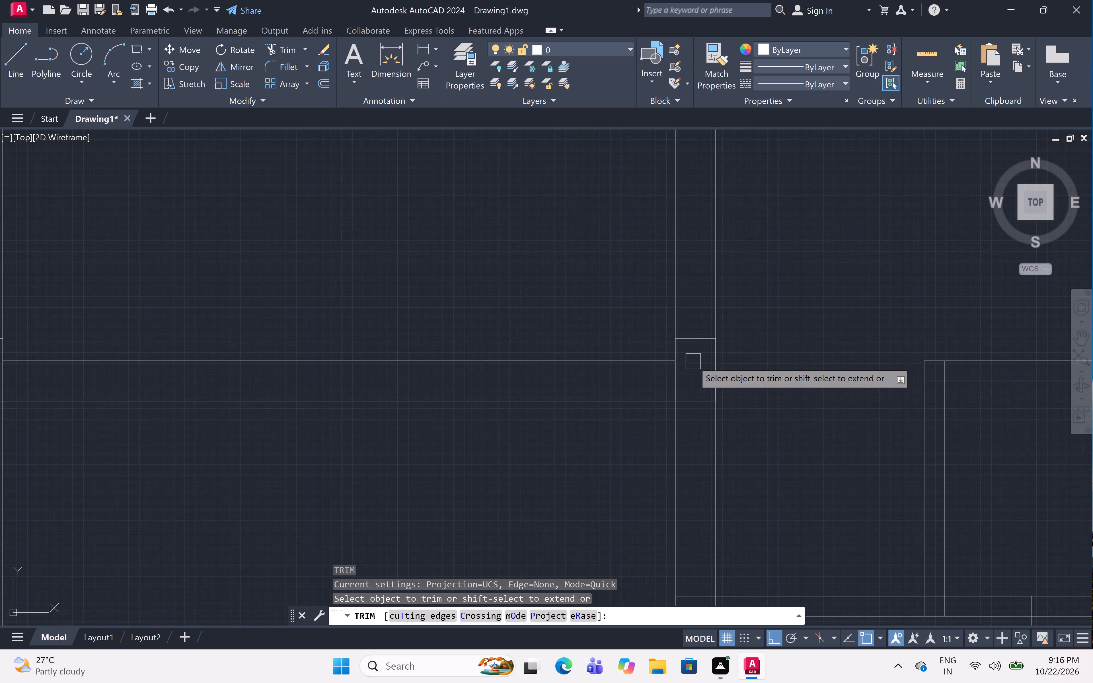
{"action": "left_click", "coordinate": [681, 386]}
{"action": "left_click", "coordinate": [677, 350]}
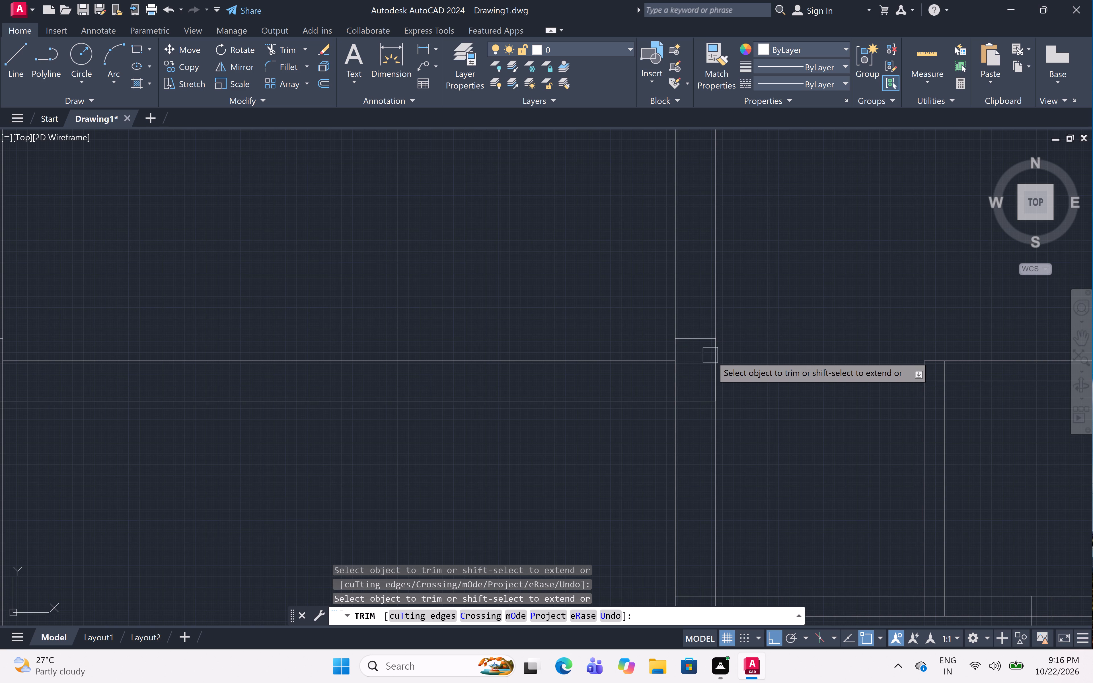
{"action": "left_click", "coordinate": [715, 364]}
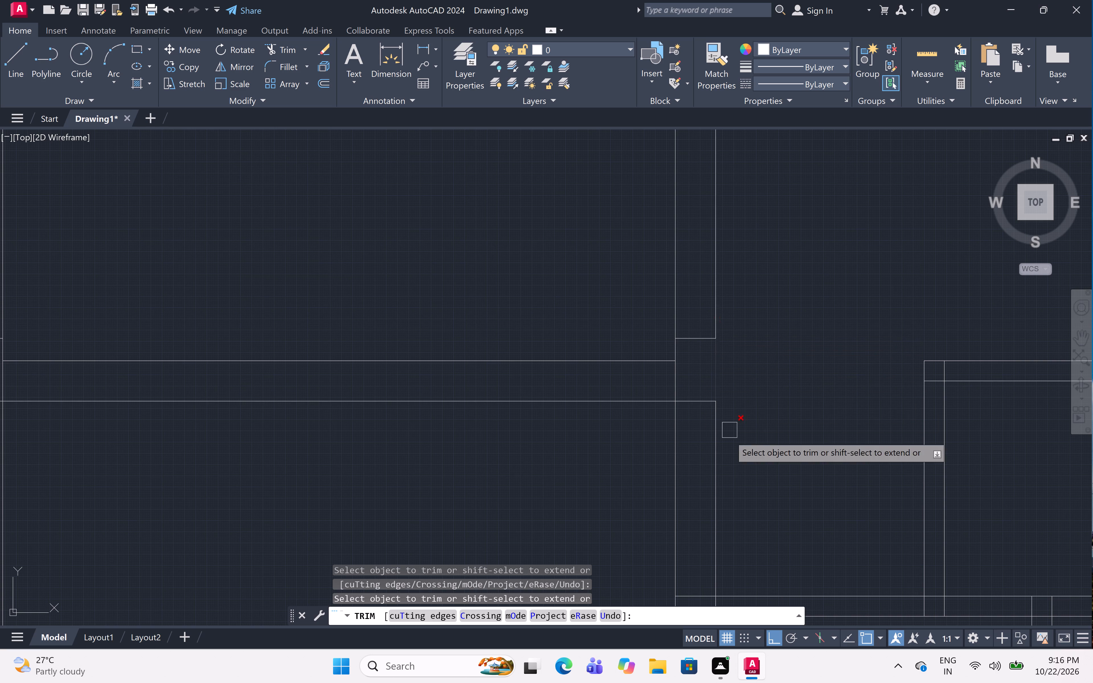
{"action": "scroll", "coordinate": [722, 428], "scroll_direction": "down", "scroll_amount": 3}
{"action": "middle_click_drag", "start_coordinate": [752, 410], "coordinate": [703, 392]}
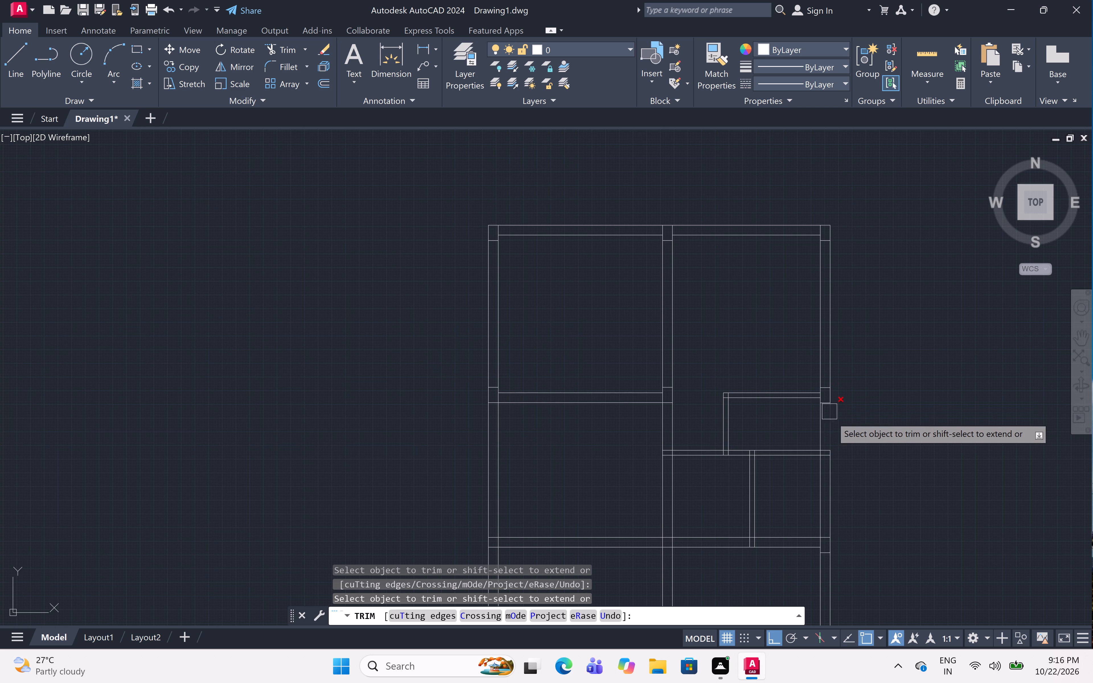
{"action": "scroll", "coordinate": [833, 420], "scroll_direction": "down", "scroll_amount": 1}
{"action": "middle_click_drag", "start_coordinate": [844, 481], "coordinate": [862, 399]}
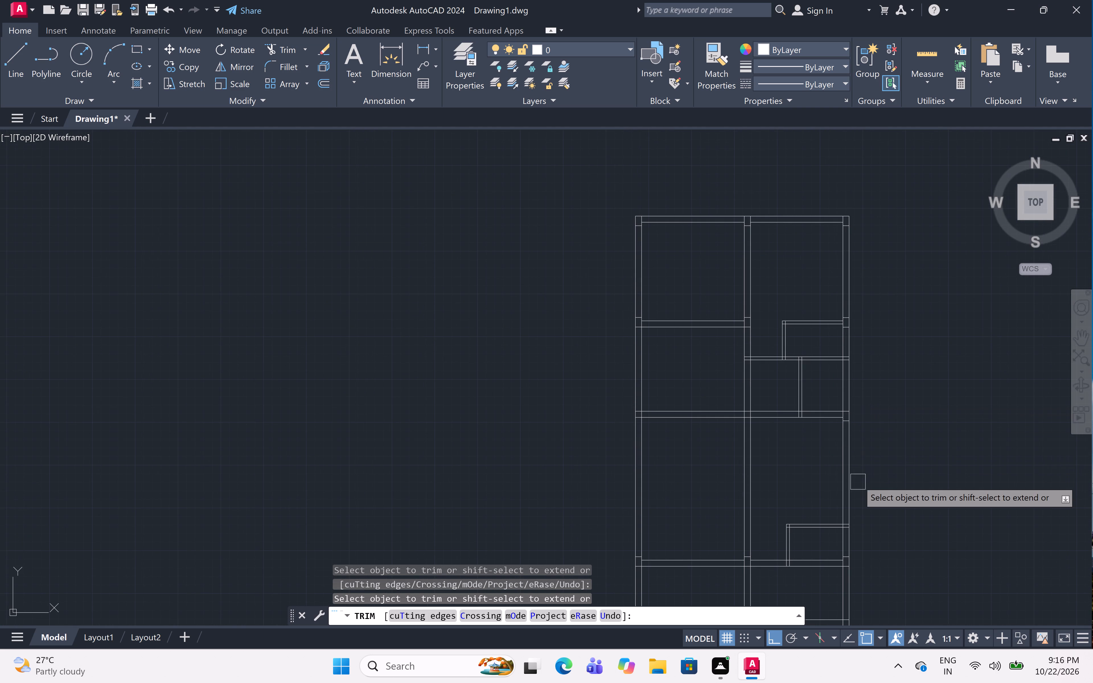
Draw a column outline 9" wide and 1'2" deep where the middle interior horizontal wall meets the central vertical wall, descending from its upper line.
{"action": "scroll", "coordinate": [886, 431], "scroll_direction": "down", "scroll_amount": 1}
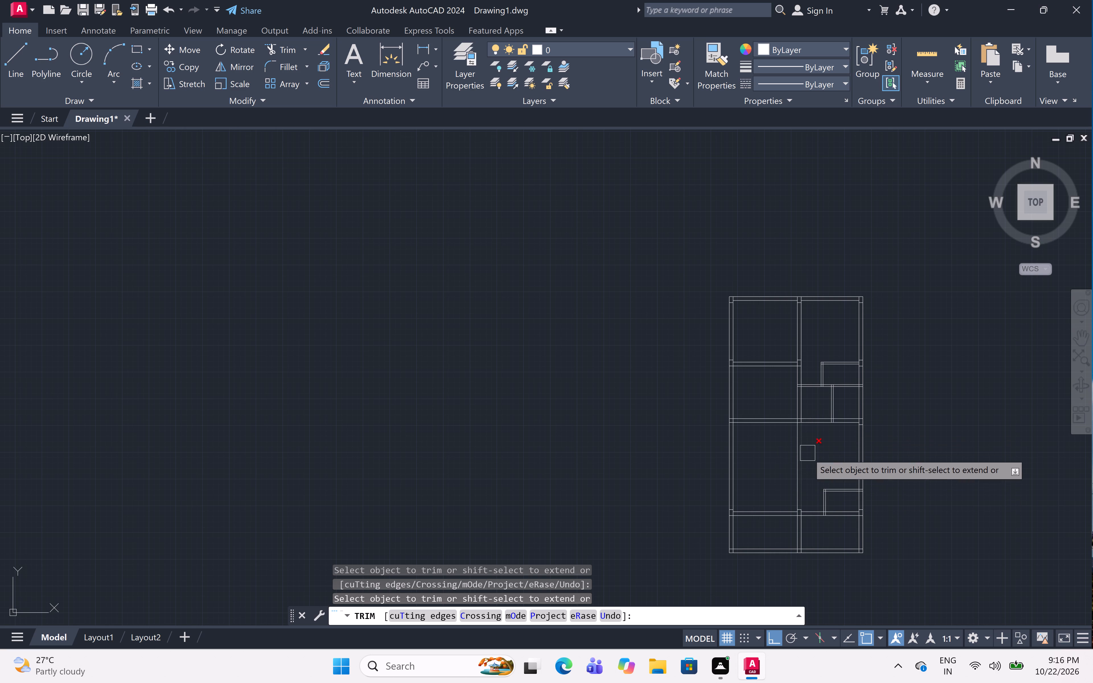
{"action": "scroll", "coordinate": [799, 428], "scroll_direction": "up", "scroll_amount": 5}
{"action": "key", "text": "Escape"}
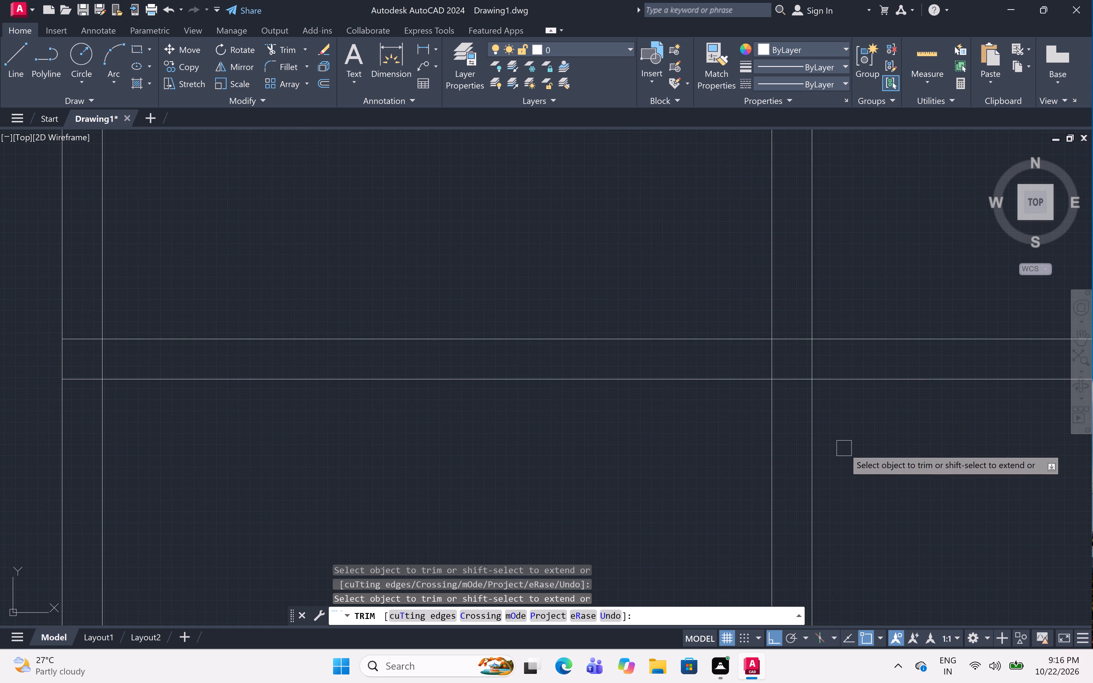
{"action": "type", "text": "l"}
{"action": "key", "text": "space"}
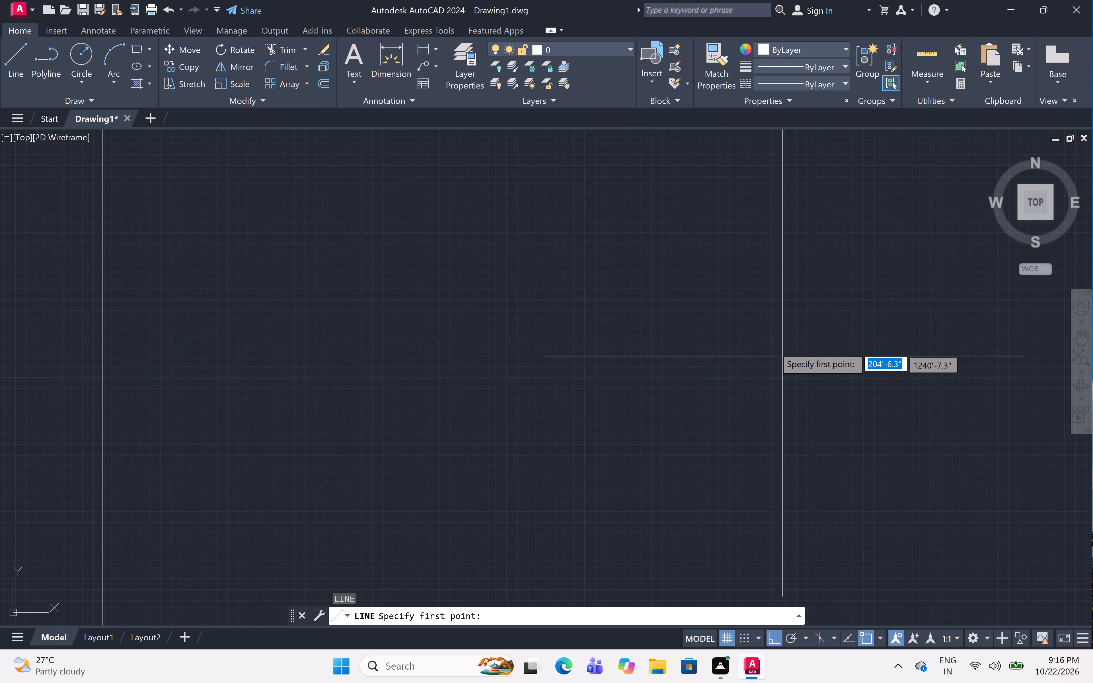
{"action": "left_click", "coordinate": [773, 340]}
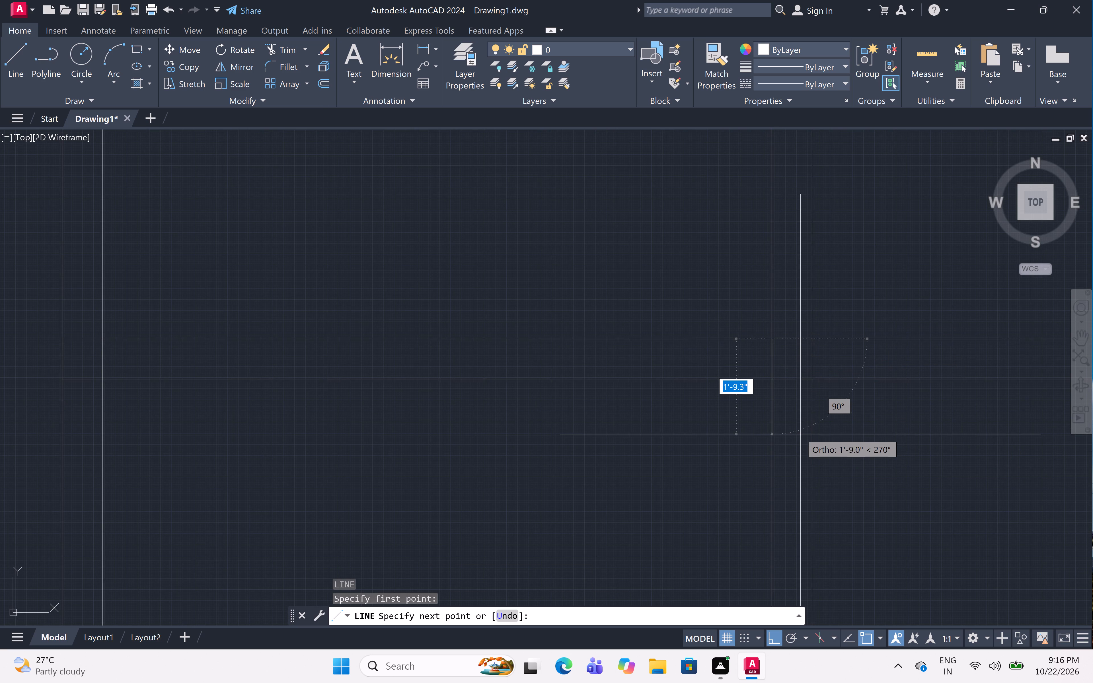
{"action": "key", "text": "1"}
{"action": "type", "text": "'2"}
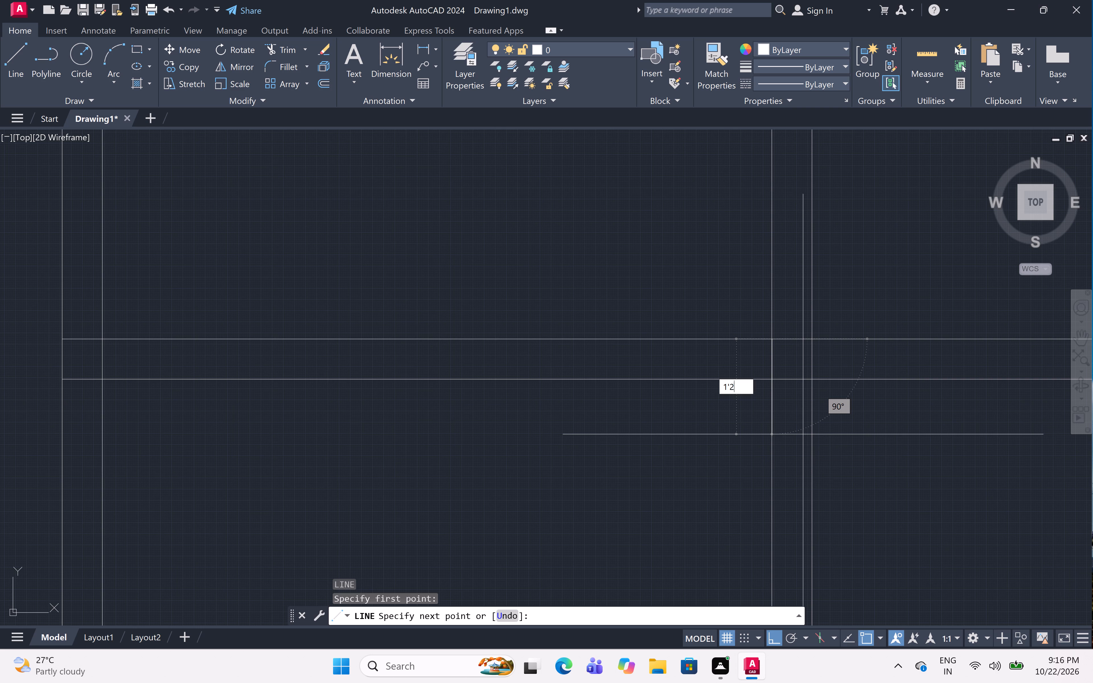
{"action": "key", "text": "shift+quotedbl"}
{"action": "key", "text": "space"}
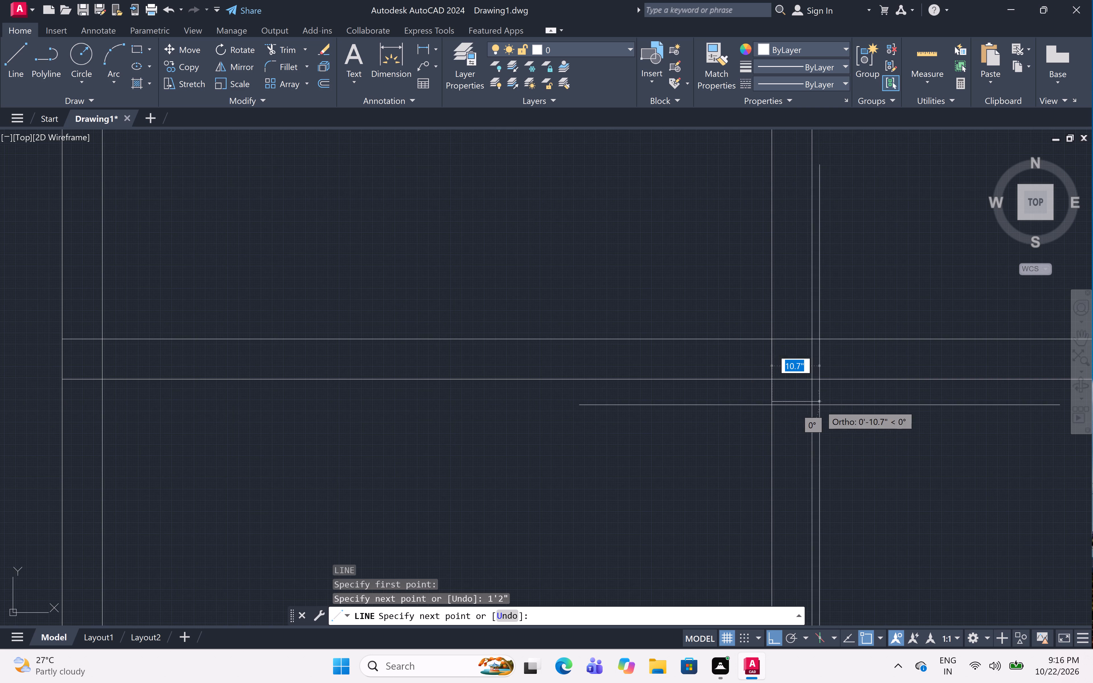
{"action": "left_click", "coordinate": [812, 399]}
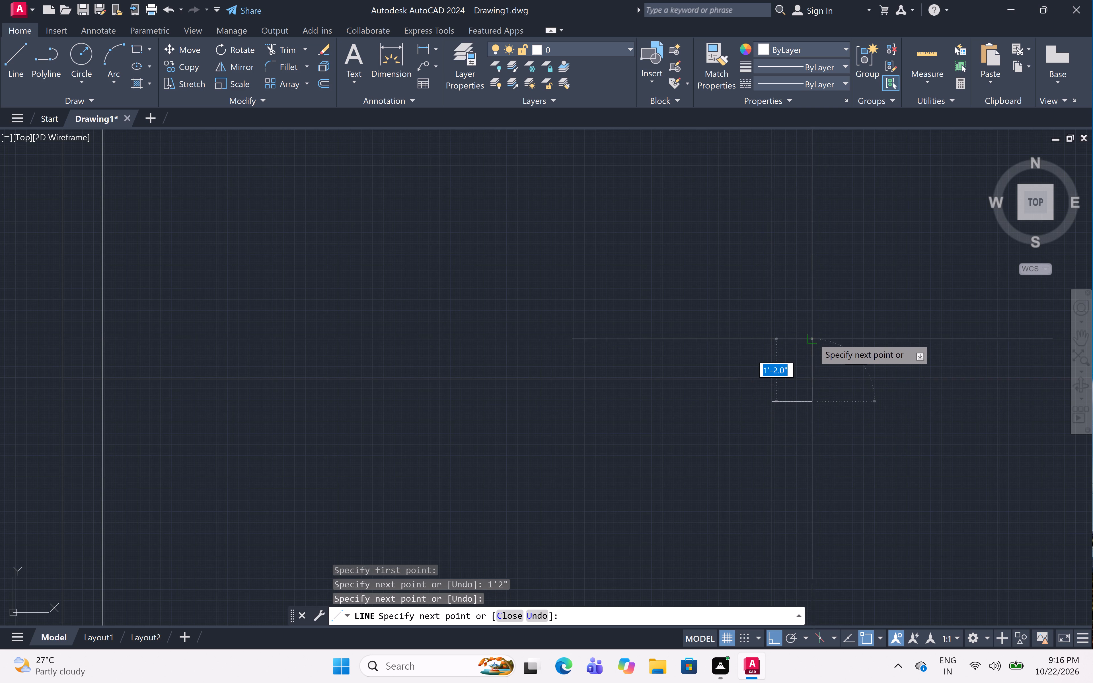
{"action": "left_click", "coordinate": [814, 336]}
{"action": "key", "text": "Escape"}
Trim the horizontal wall's lower line inside this central column and the wall lines overlapping the column's edges.
{"action": "type", "text": "tr"}
{"action": "key", "text": "space"}
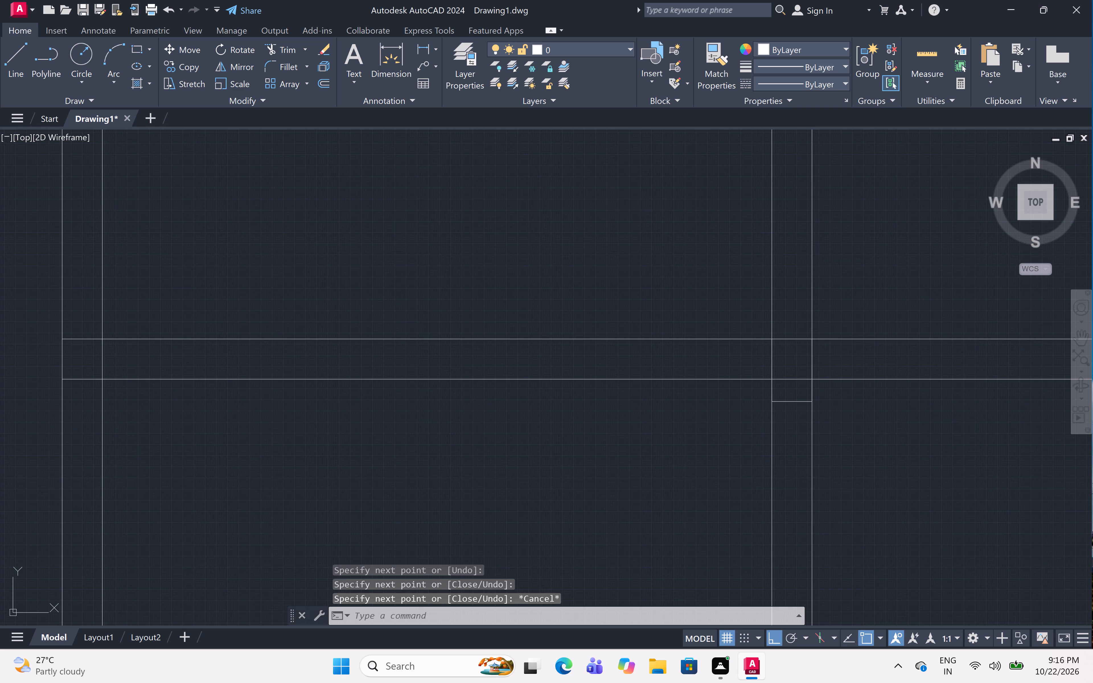
{"action": "left_click", "coordinate": [794, 383]}
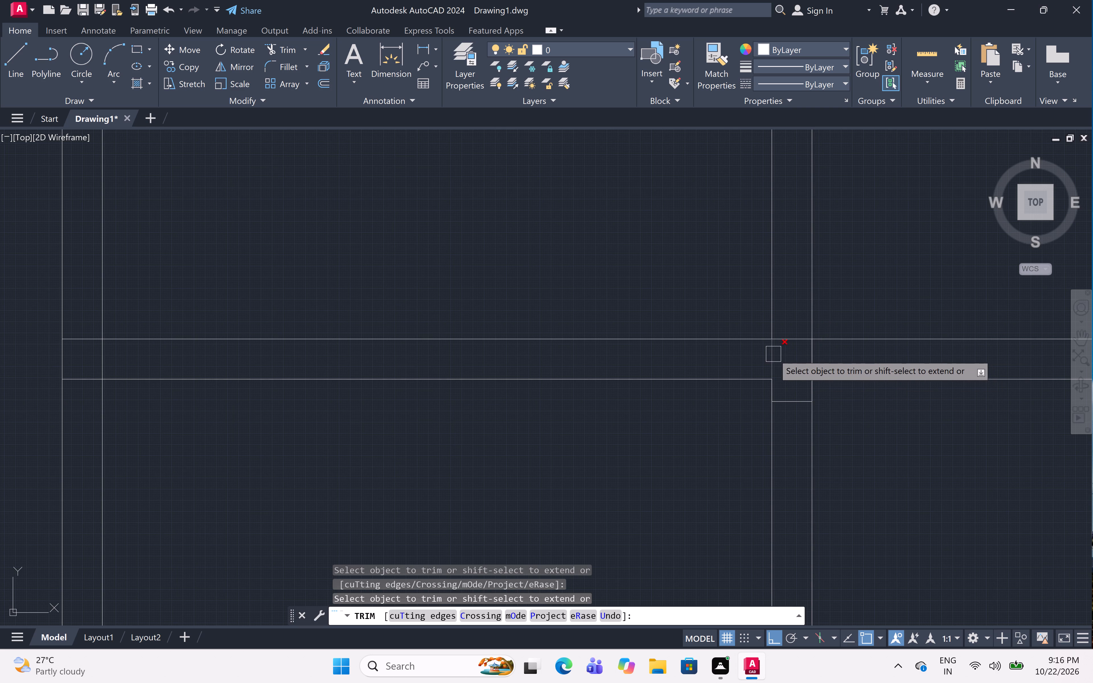
{"action": "left_click", "coordinate": [773, 352]}
{"action": "left_click", "coordinate": [808, 355]}
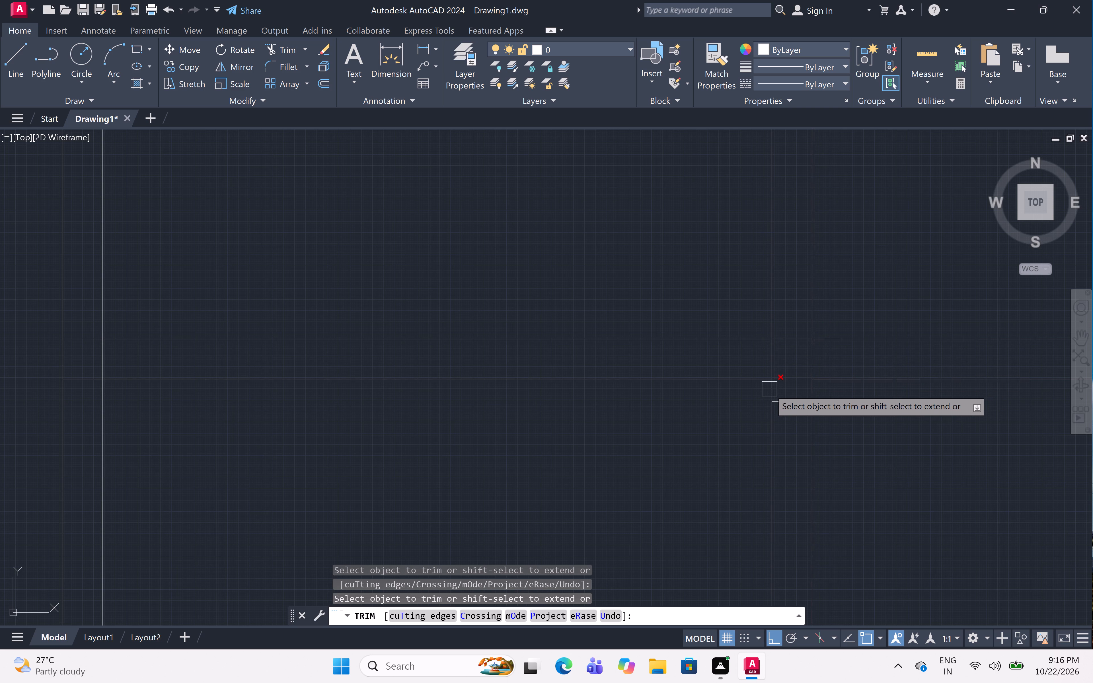
{"action": "left_click", "coordinate": [769, 389]}
{"action": "left_click", "coordinate": [813, 390]}
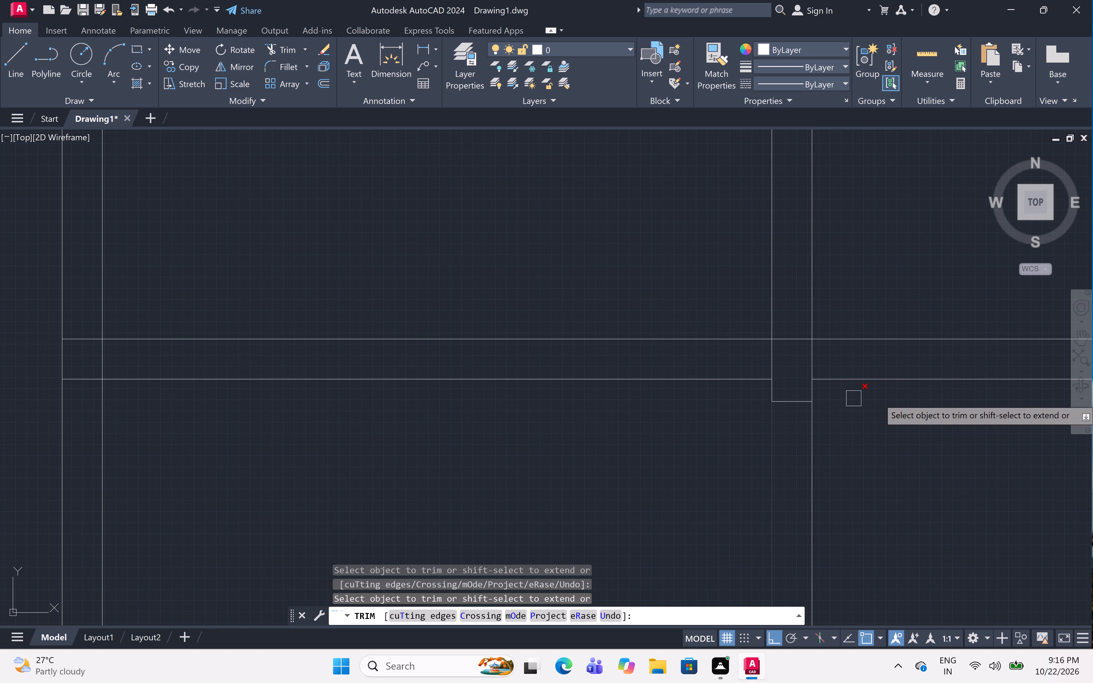
{"action": "key", "text": "space"}
Draw a column outline 9" wide and 1'2" deep where the same horizontal wall meets the left outer wall, descending from its upper line.
{"action": "scroll", "coordinate": [835, 420], "scroll_direction": "down", "scroll_amount": 2}
{"action": "middle_click_drag", "start_coordinate": [835, 420], "coordinate": [797, 395]}
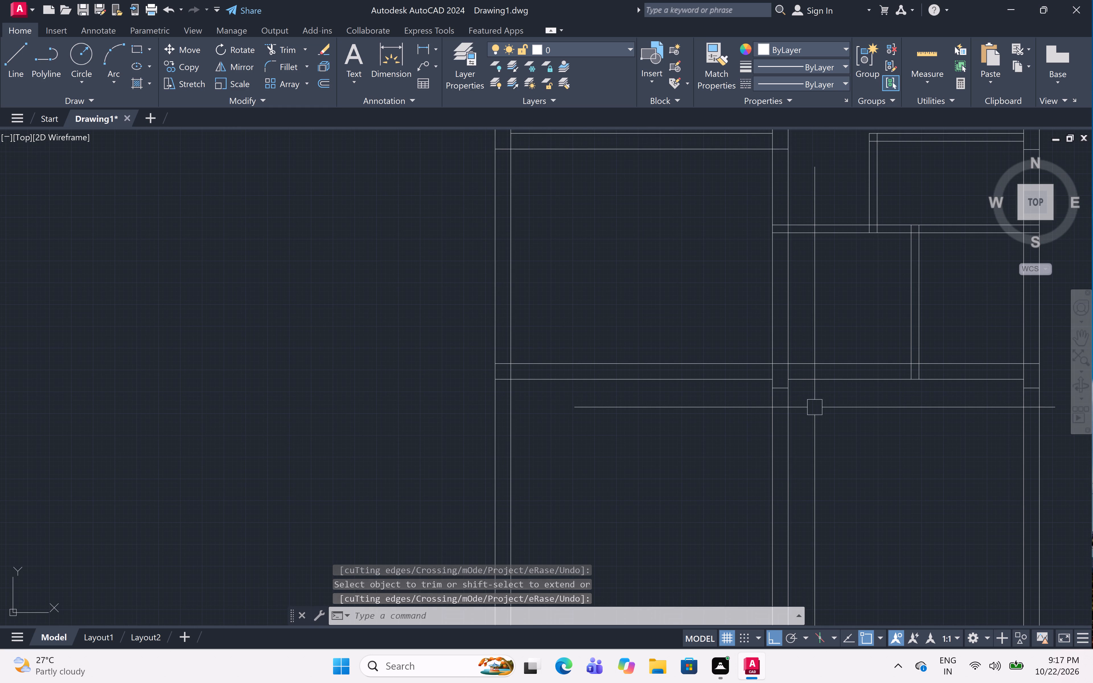
{"action": "middle_click_drag", "start_coordinate": [474, 367], "coordinate": [480, 362]}
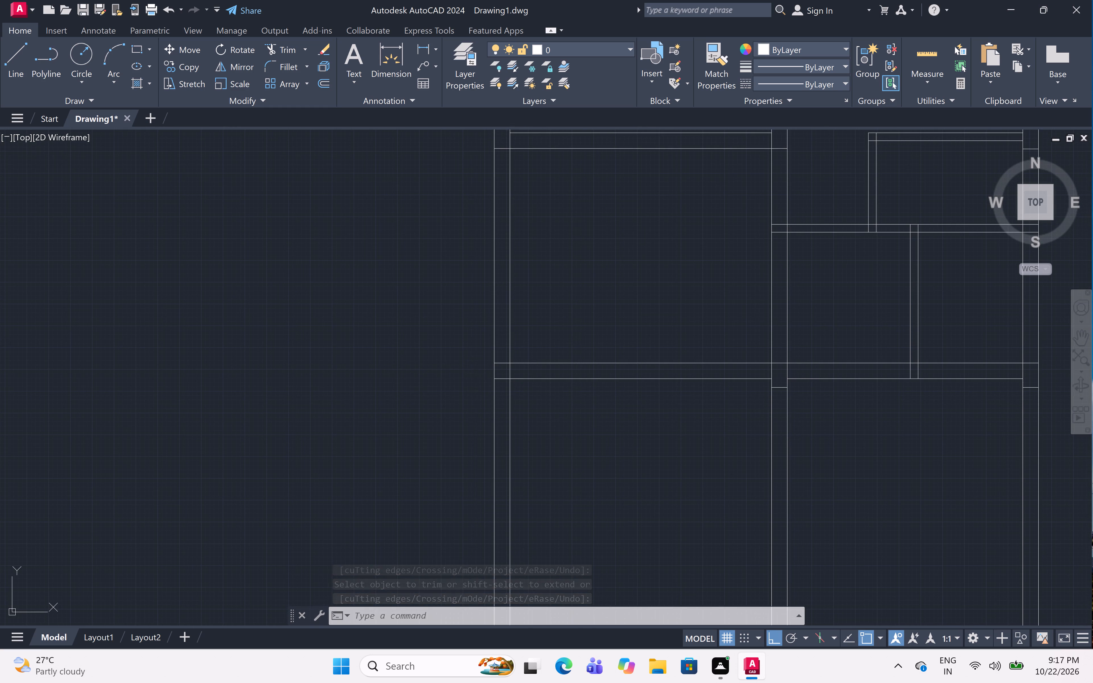
{"action": "middle_click_drag", "start_coordinate": [480, 362], "coordinate": [580, 374]}
{"action": "scroll", "coordinate": [608, 382], "scroll_direction": "up", "scroll_amount": 2}
{"action": "type", "text": "l"}
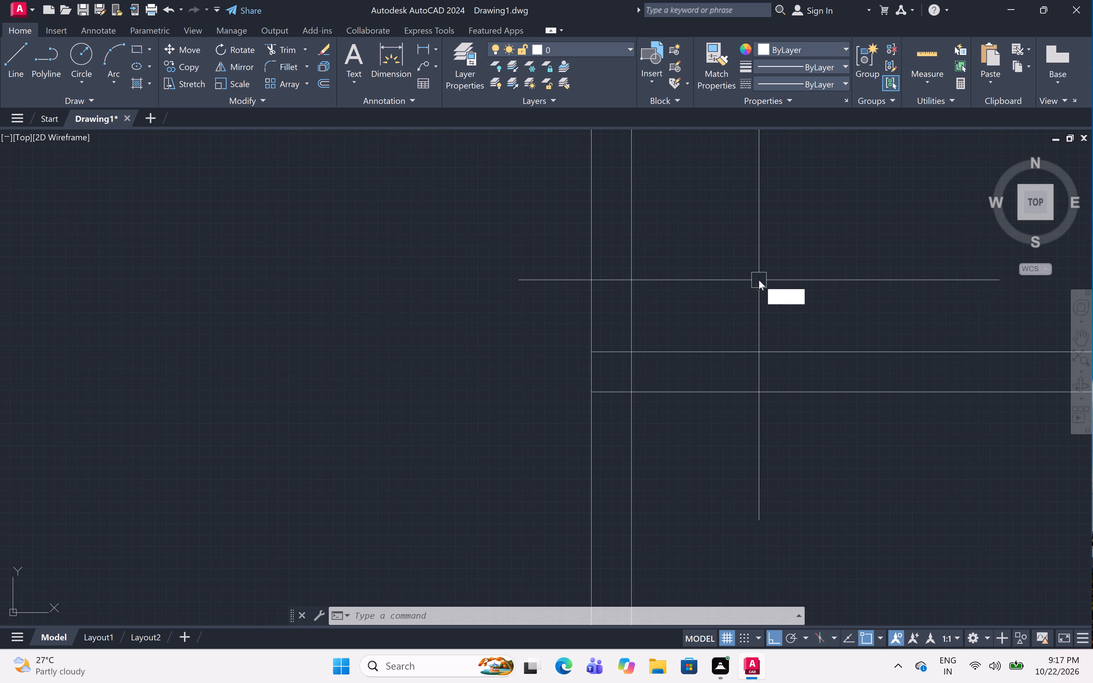
{"action": "key", "text": "space"}
{"action": "left_click", "coordinate": [630, 350]}
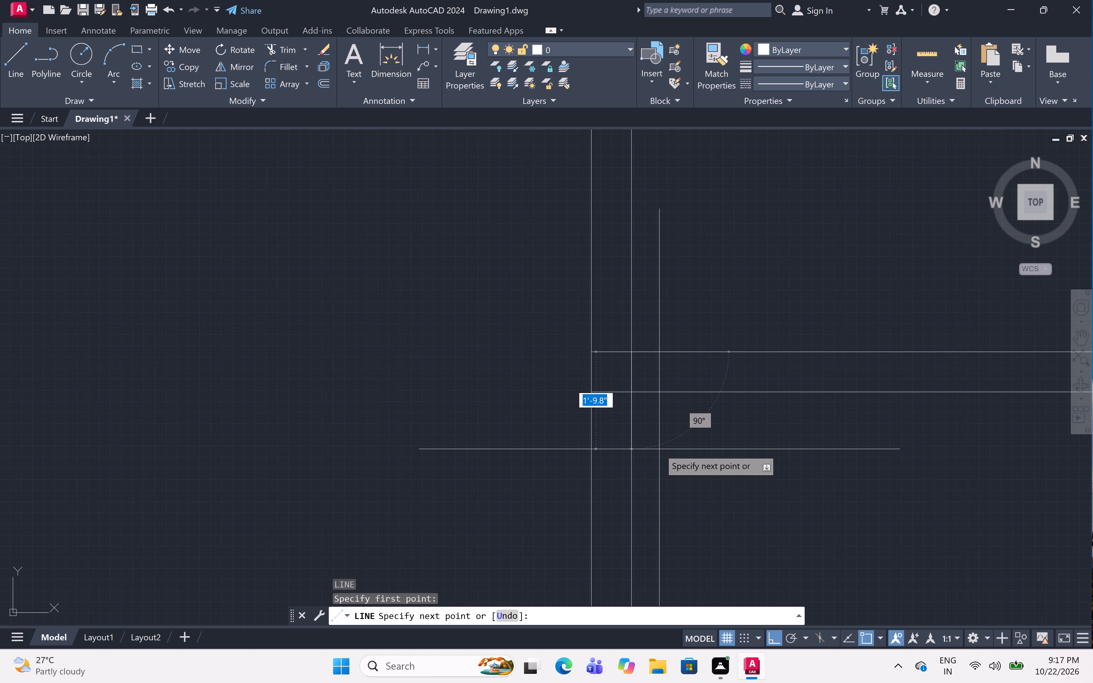
{"action": "key", "text": "1"}
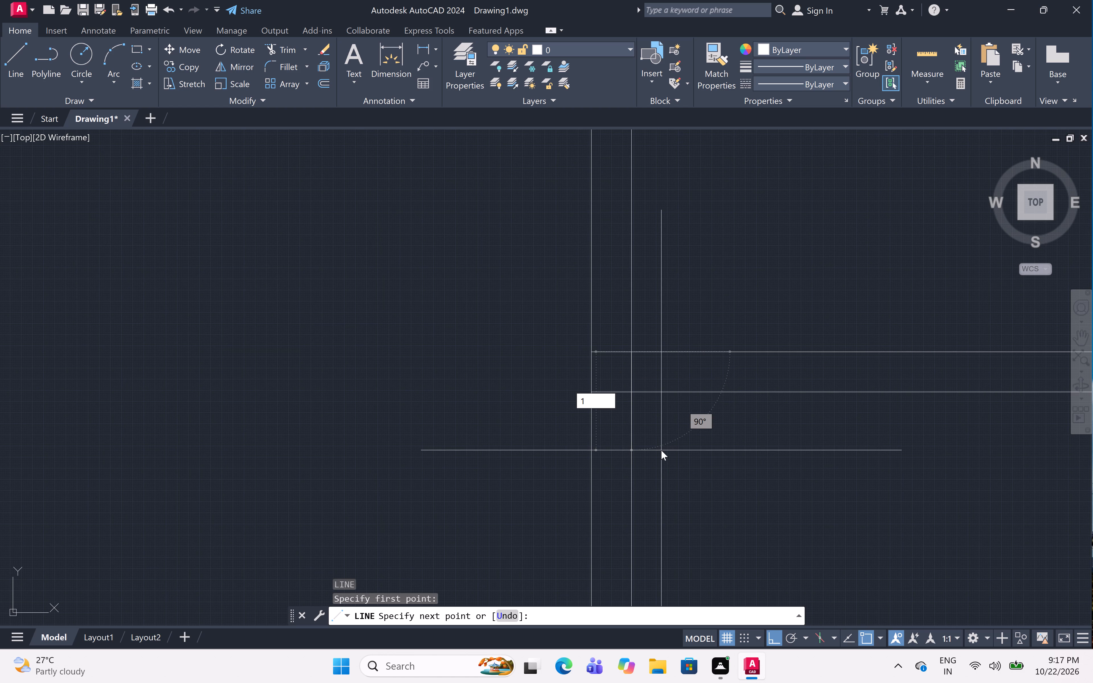
{"action": "key", "text": "apostrophe"}
{"action": "key", "text": "2"}
{"action": "key", "text": "shift+quotedbl"}
{"action": "key", "text": "space"}
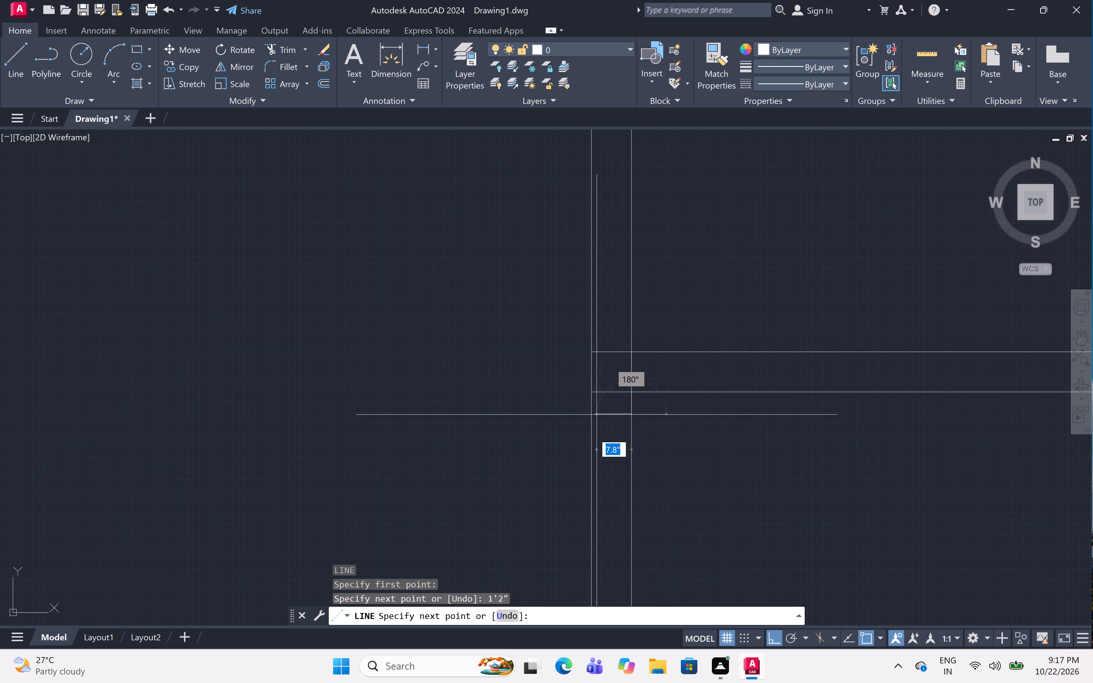
{"action": "scroll", "coordinate": [582, 404], "scroll_direction": "up", "scroll_amount": 2}
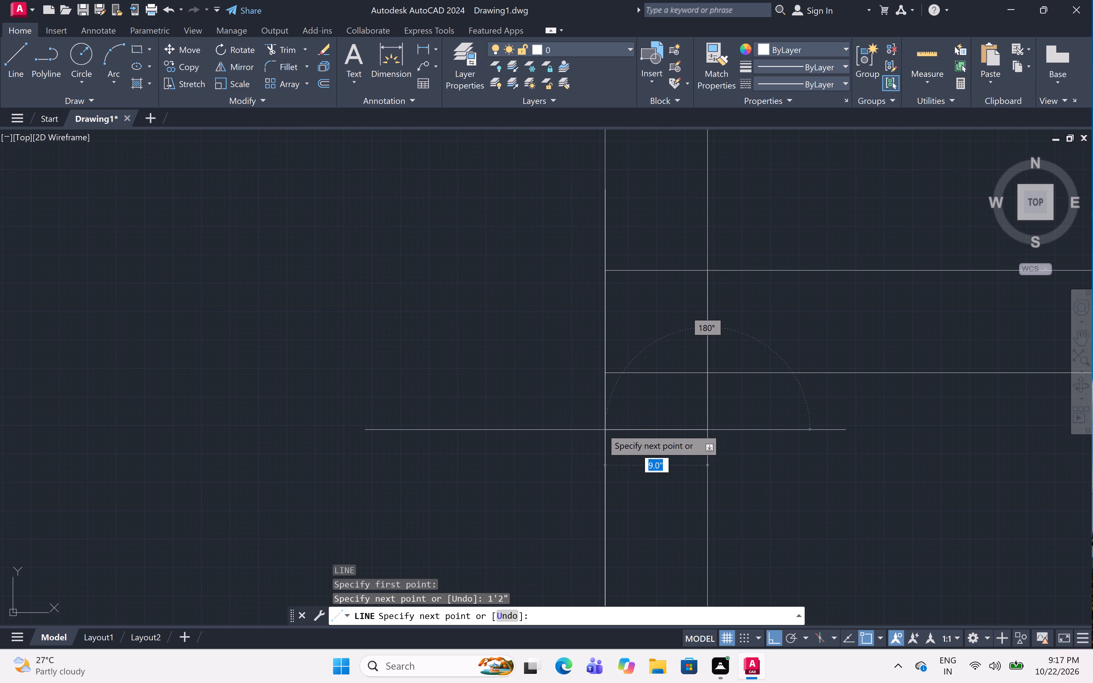
{"action": "left_click", "coordinate": [604, 429]}
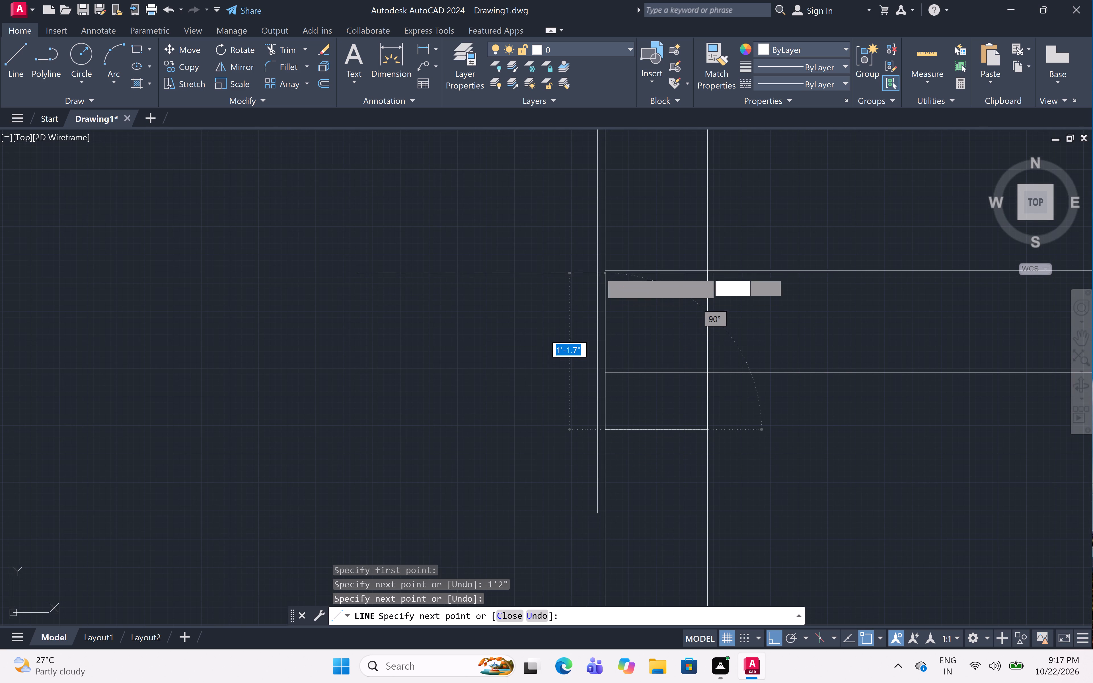
{"action": "left_click", "coordinate": [601, 271]}
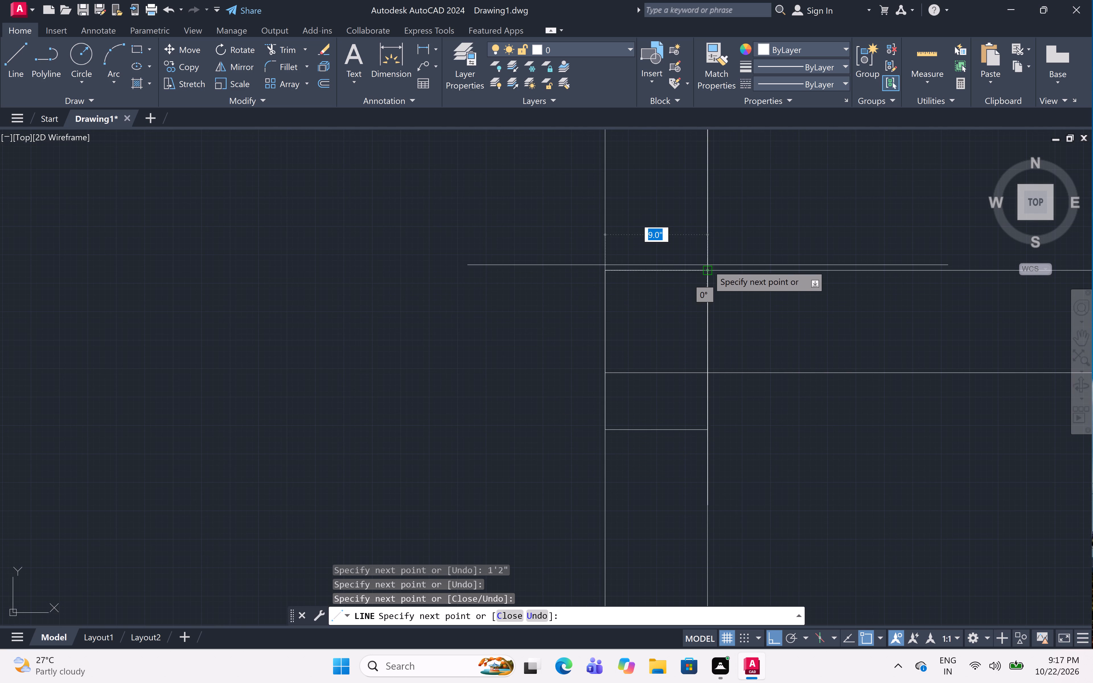
{"action": "left_click", "coordinate": [705, 274]}
{"action": "key", "text": "Escape"}
Trim the horizontal wall's lower line inside the left-wall column and the wall lines overlapping the column's edges.
{"action": "type", "text": "tr"}
{"action": "key", "text": "space"}
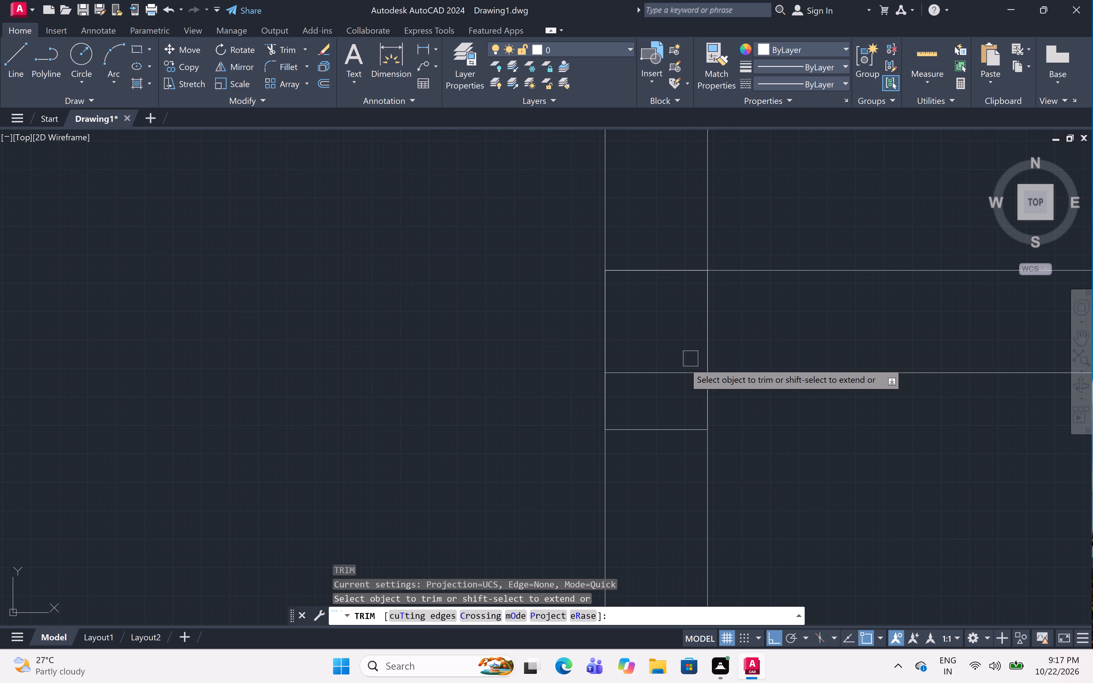
{"action": "left_click", "coordinate": [683, 363]}
{"action": "left_click", "coordinate": [675, 380]}
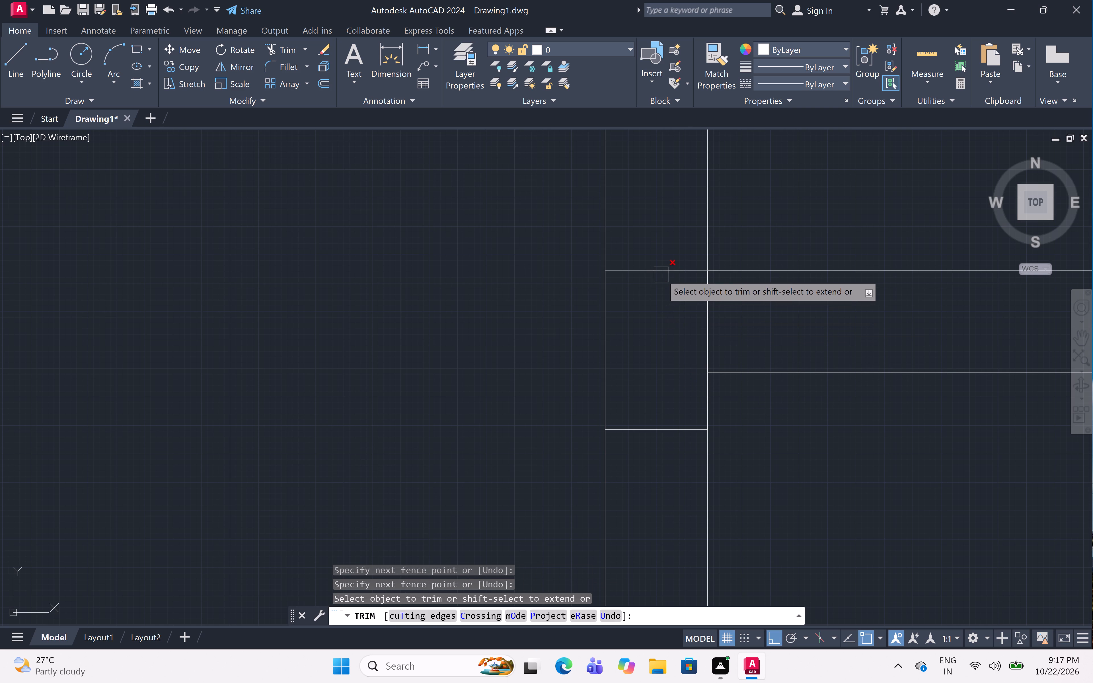
{"action": "left_click", "coordinate": [661, 275]}
{"action": "left_click", "coordinate": [612, 307]}
{"action": "left_click", "coordinate": [708, 337]}
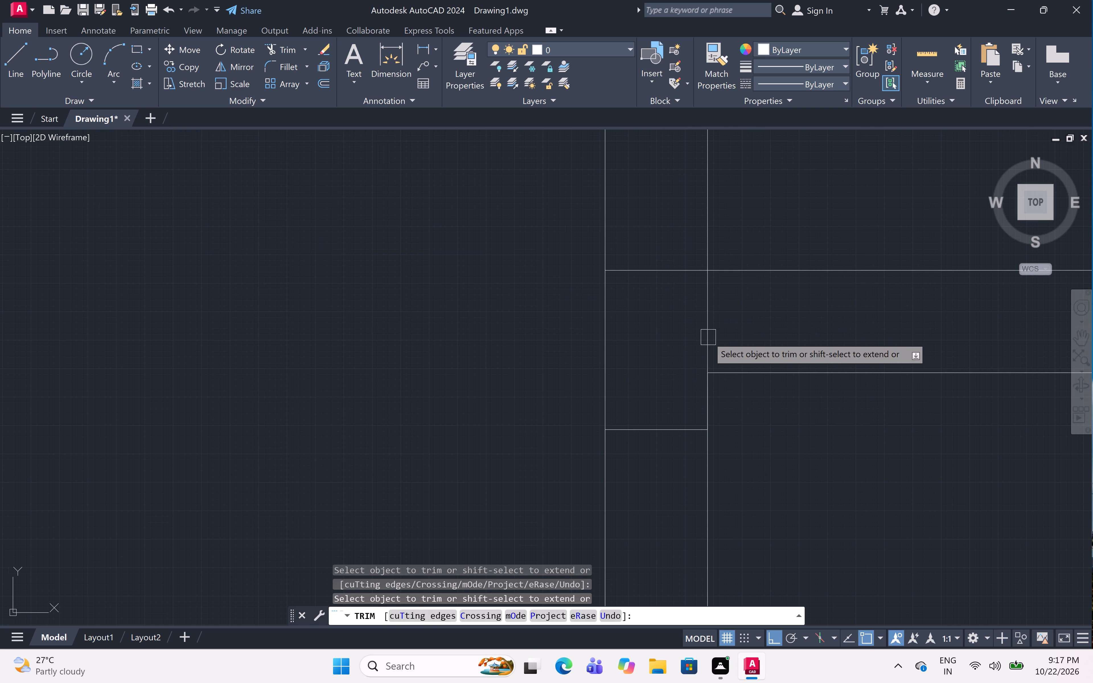
{"action": "left_click", "coordinate": [712, 399]}
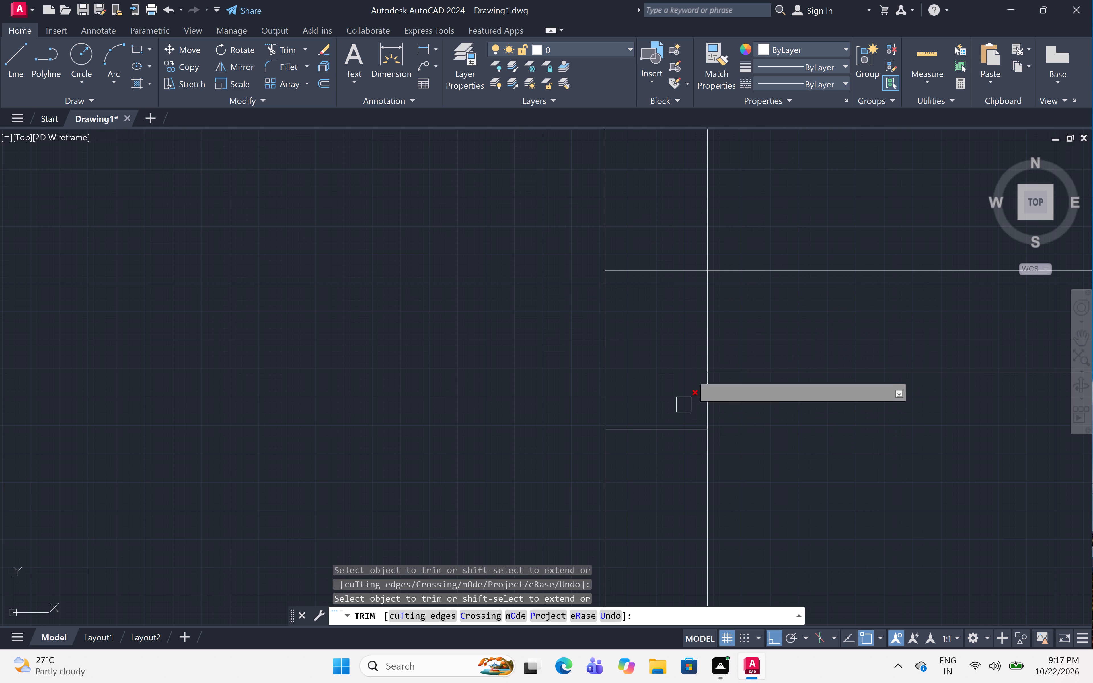
Draw a column outline 1'2" wide and 9" deep at the plan's bottom-left outer corner, running along the bottom wall.
{"action": "scroll", "coordinate": [697, 354], "scroll_direction": "down", "scroll_amount": 6}
{"action": "middle_click_drag", "start_coordinate": [723, 398], "coordinate": [680, 344]}
{"action": "scroll", "coordinate": [734, 459], "scroll_direction": "down", "scroll_amount": 2}
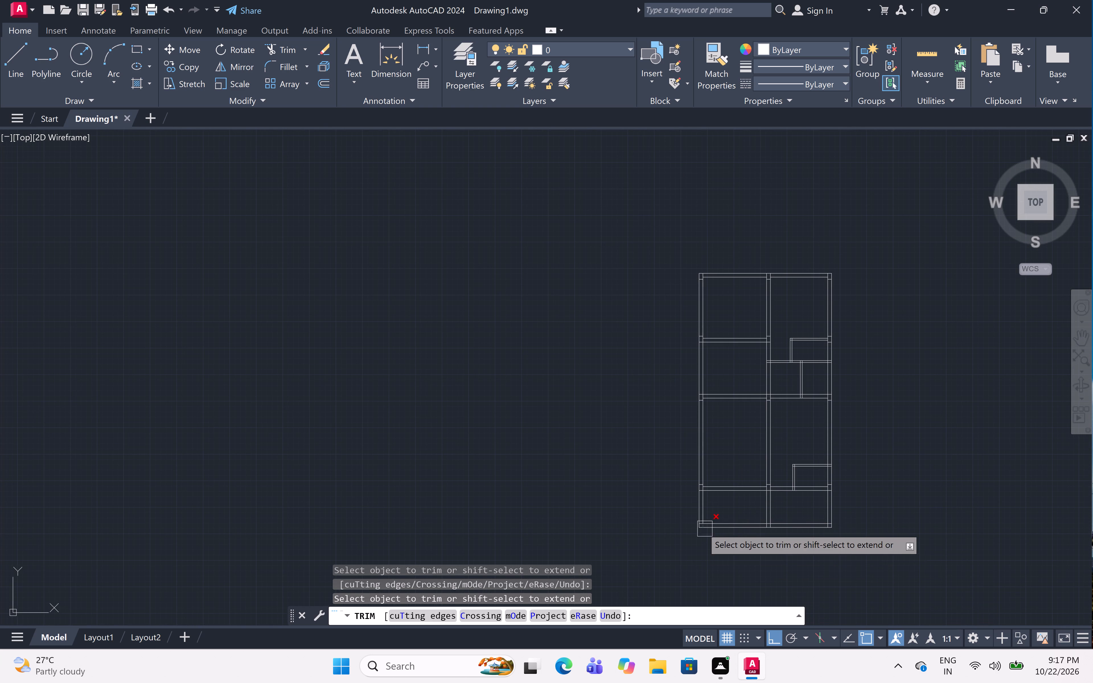
{"action": "scroll", "coordinate": [701, 526], "scroll_direction": "up", "scroll_amount": 5}
{"action": "middle_click_drag", "start_coordinate": [802, 467], "coordinate": [781, 414]}
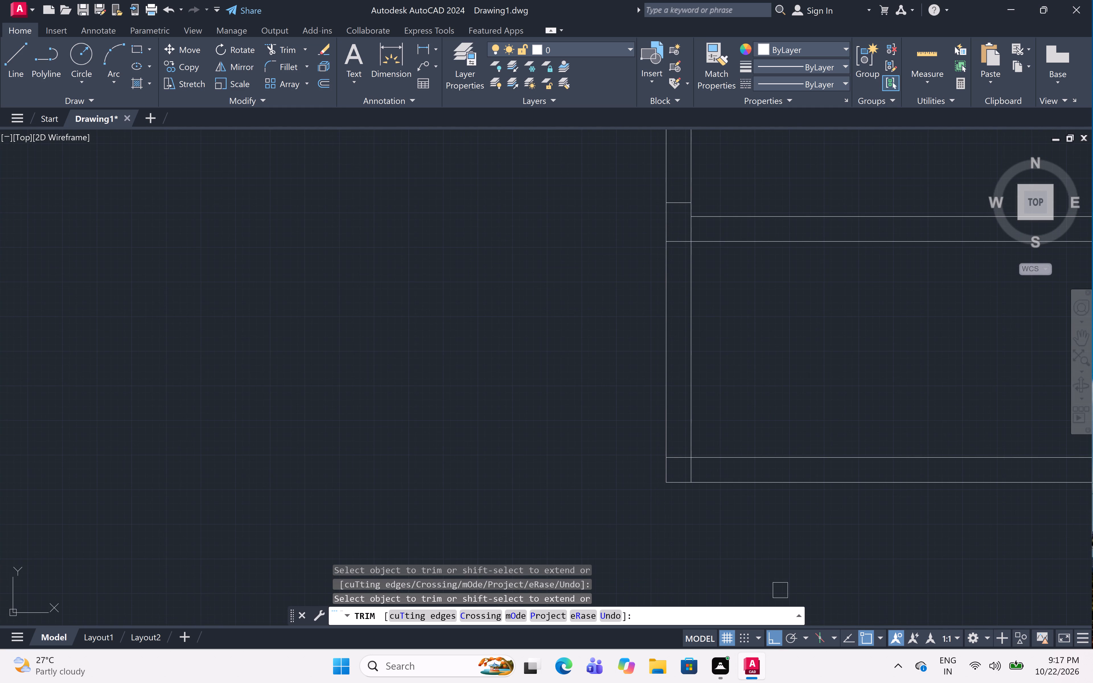
{"action": "scroll", "coordinate": [761, 501], "scroll_direction": "up", "scroll_amount": 1}
{"action": "middle_click_drag", "start_coordinate": [761, 501], "coordinate": [718, 487]}
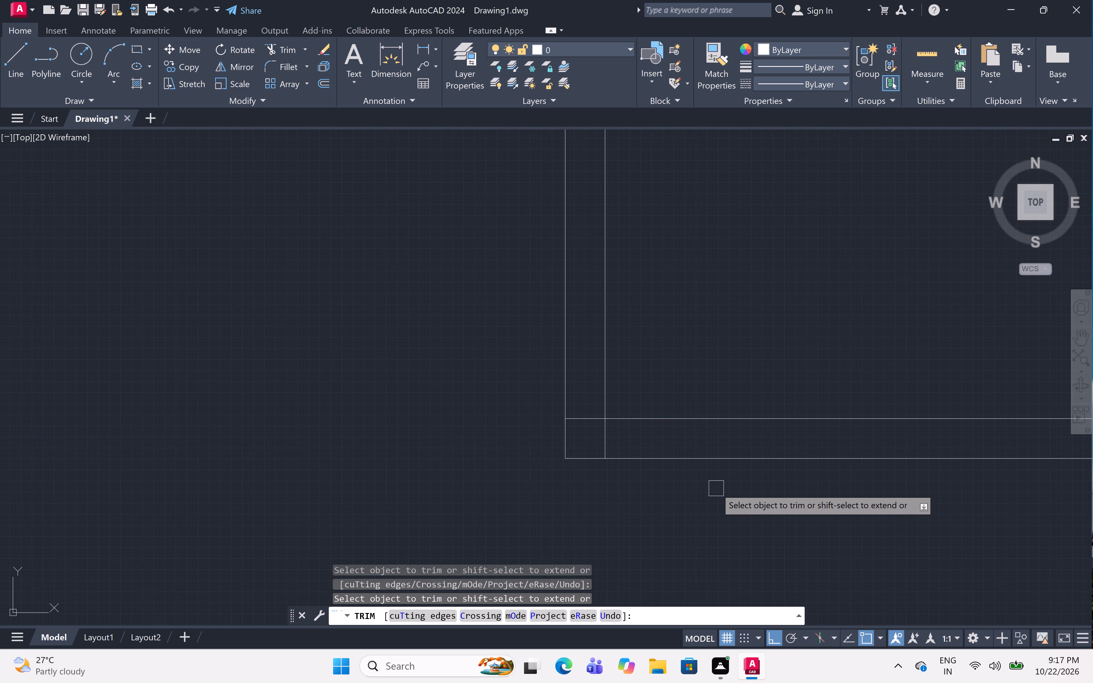
{"action": "key", "text": "Escape"}
{"action": "type", "text": "l"}
{"action": "key", "text": "space"}
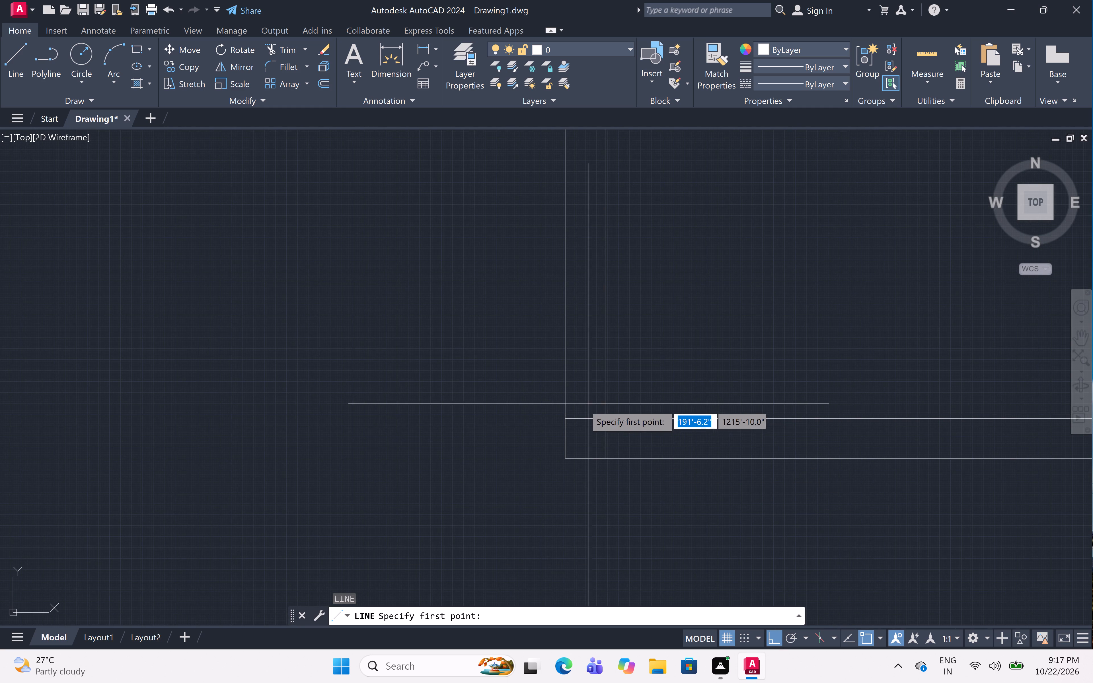
{"action": "left_click", "coordinate": [564, 416]}
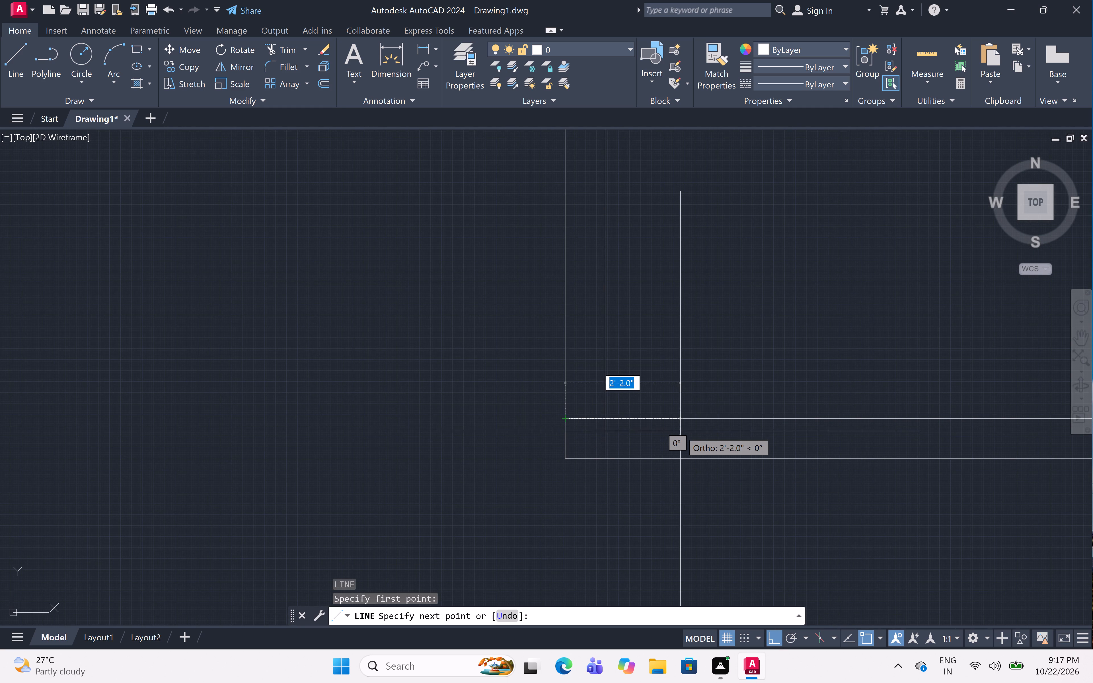
{"action": "type", "text": "1'"}
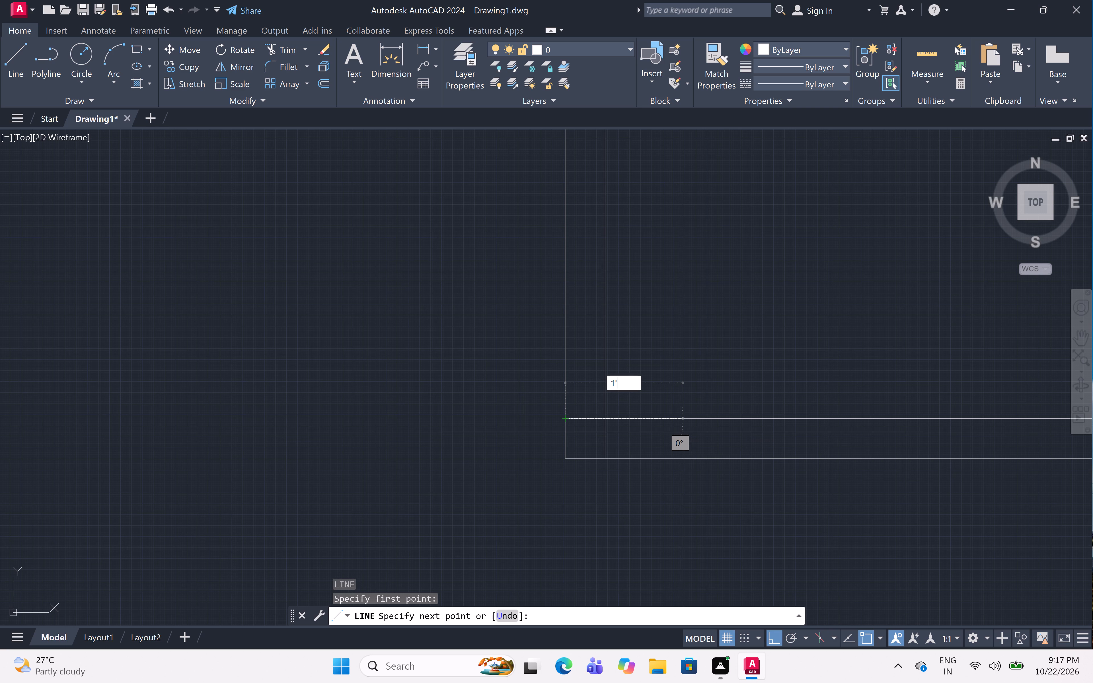
{"action": "type", "text": "2\""}
{"action": "key", "text": "space"}
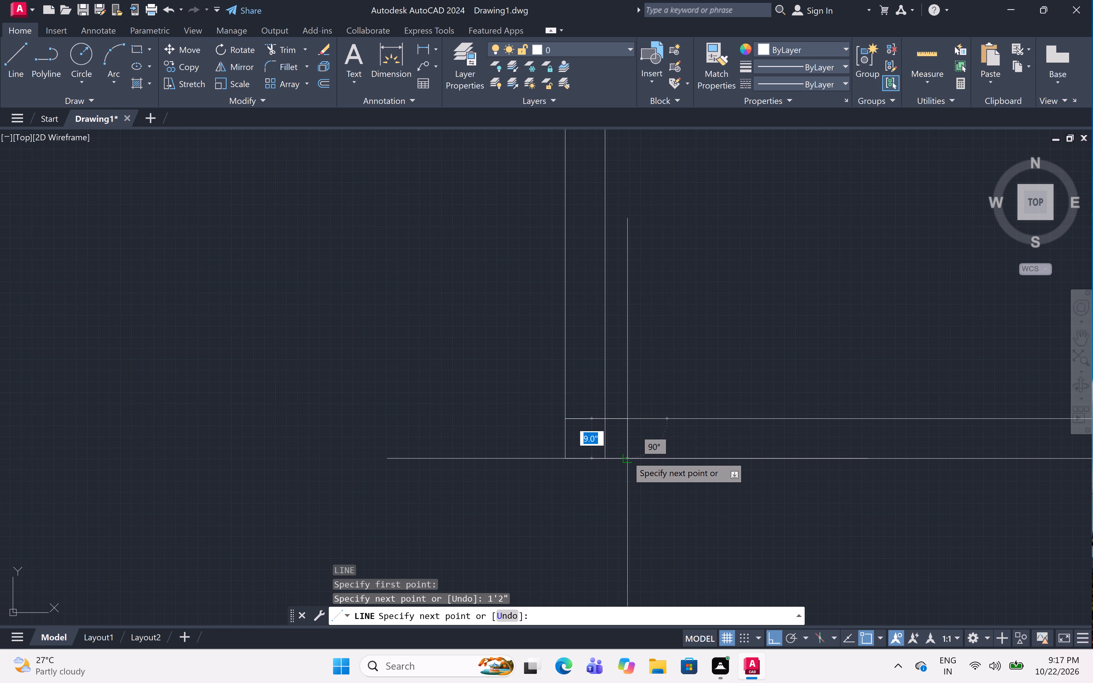
{"action": "left_click", "coordinate": [627, 456]}
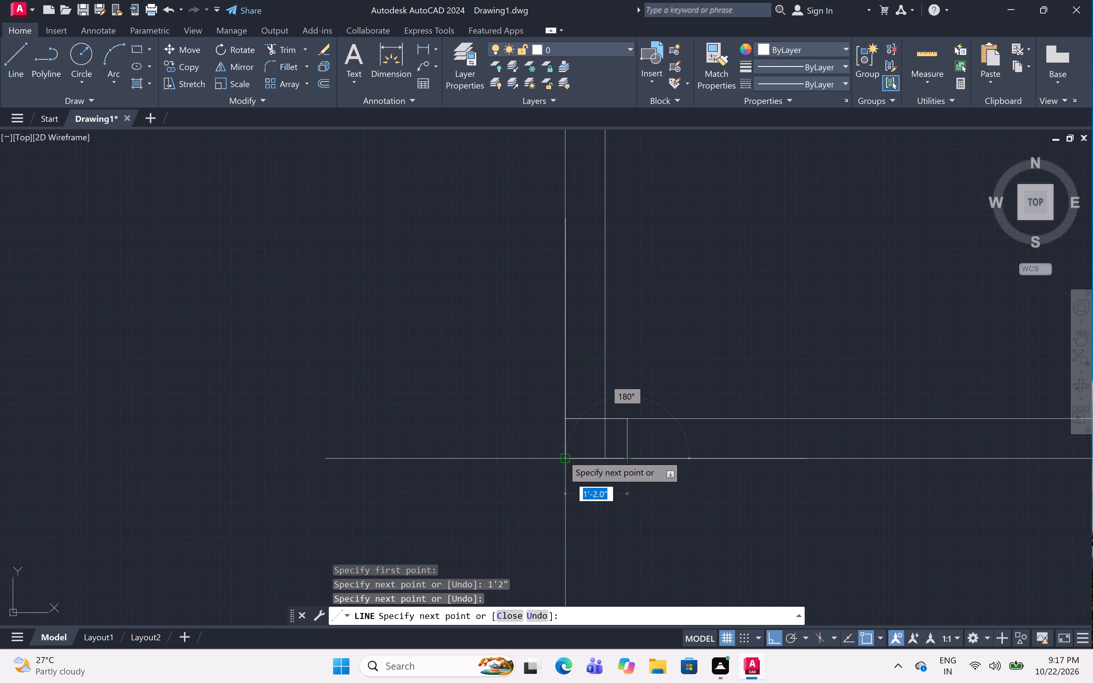
{"action": "left_click", "coordinate": [563, 456]}
{"action": "left_click", "coordinate": [562, 419]}
{"action": "key", "text": "Escape"}
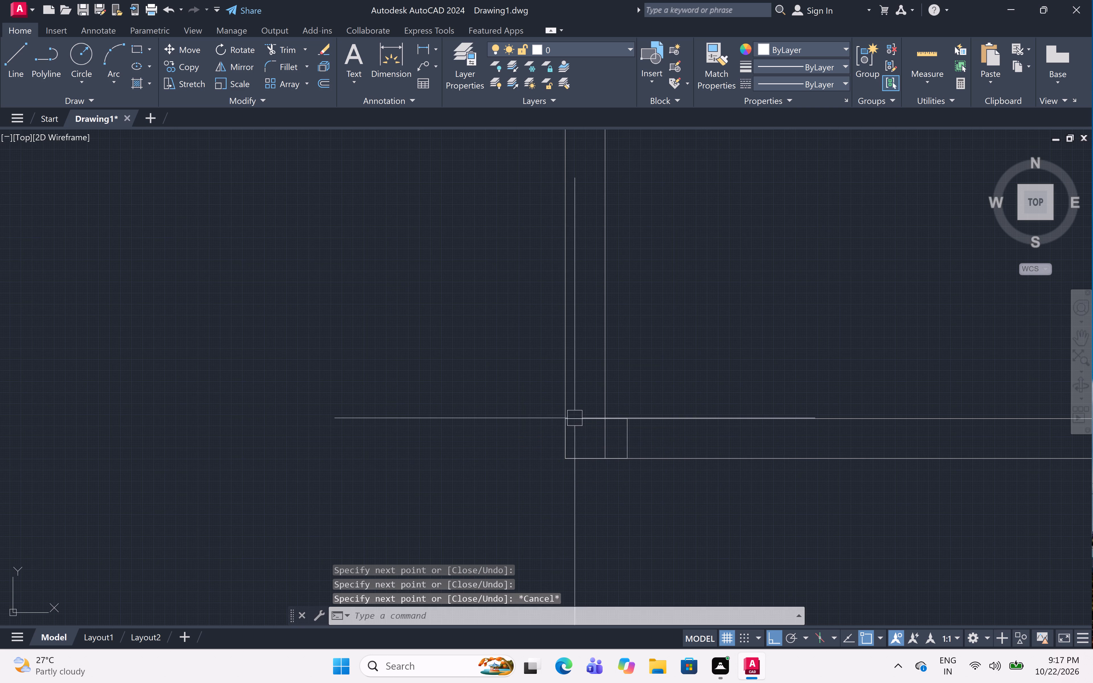
Trim the left wall's inner line inside the bottom-left corner column and the wall lines overlapping the column's edges.
{"action": "type", "text": "tr"}
{"action": "key", "text": "space"}
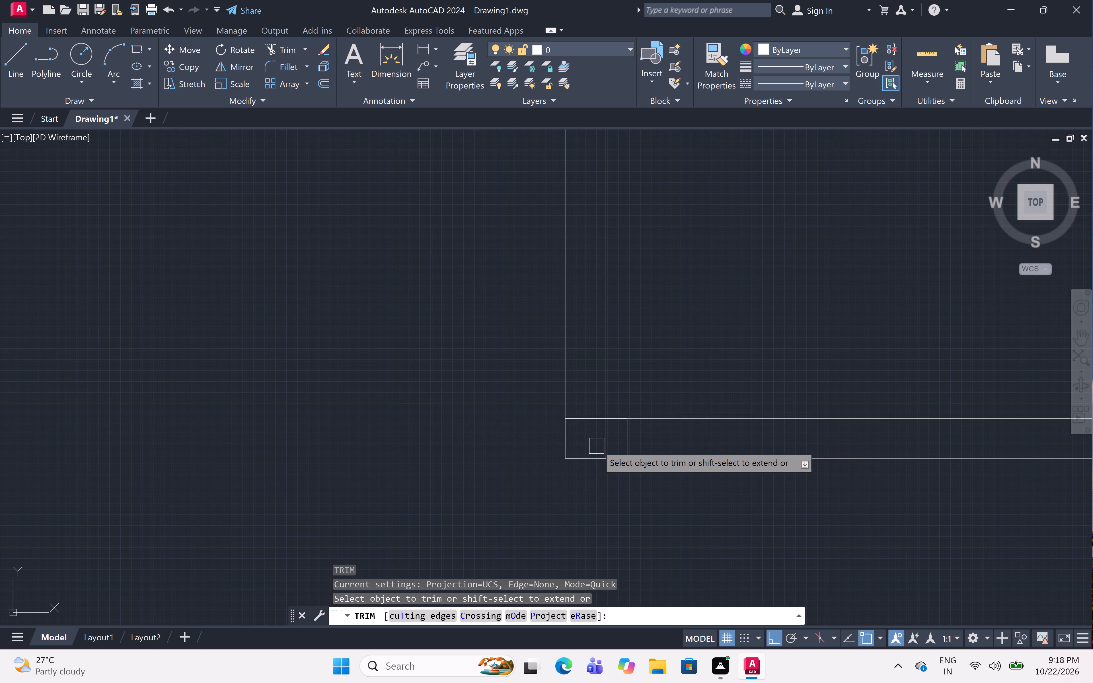
{"action": "left_click", "coordinate": [602, 447]}
{"action": "left_click", "coordinate": [589, 417]}
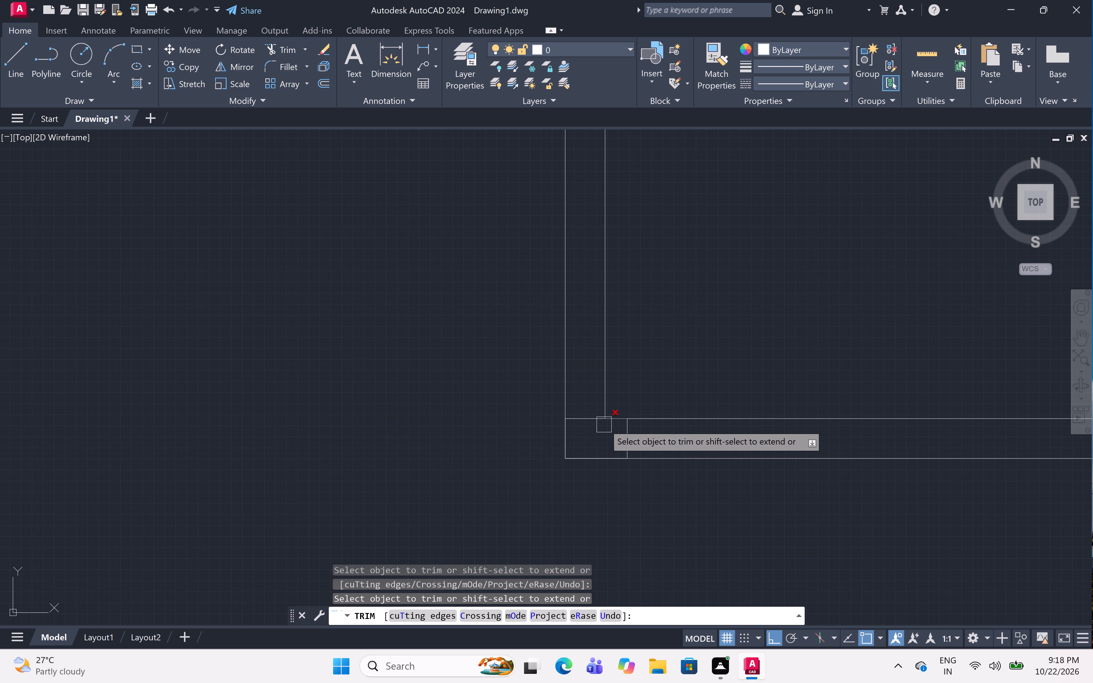
{"action": "left_click", "coordinate": [614, 424]}
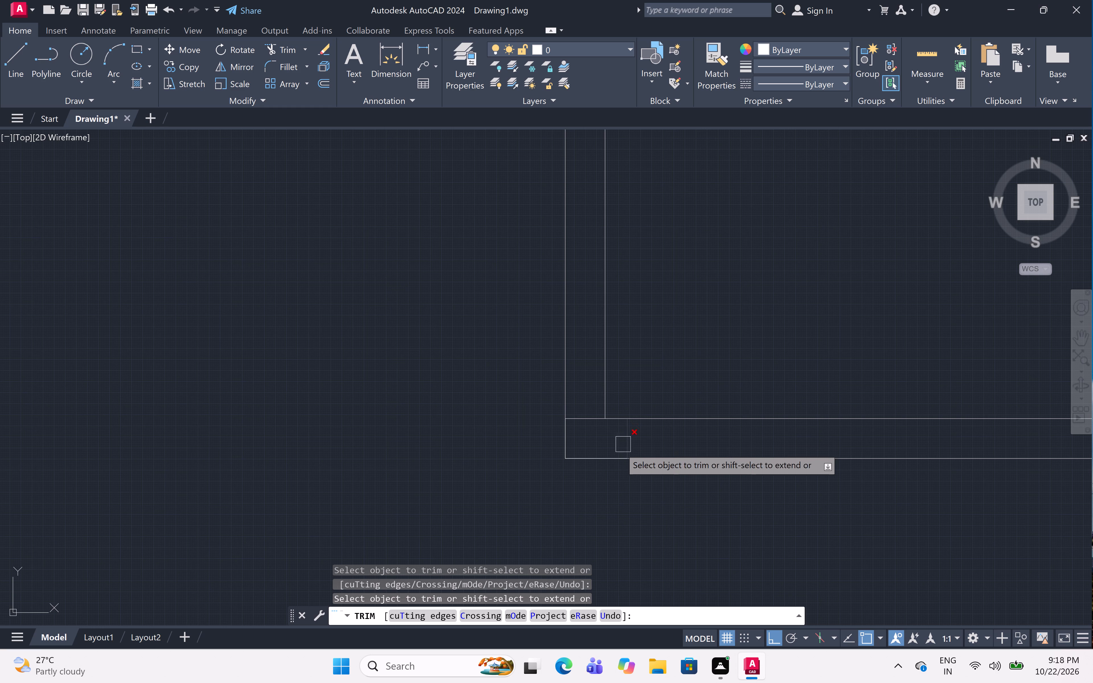
{"action": "left_click", "coordinate": [607, 459]}
{"action": "left_click", "coordinate": [567, 436]}
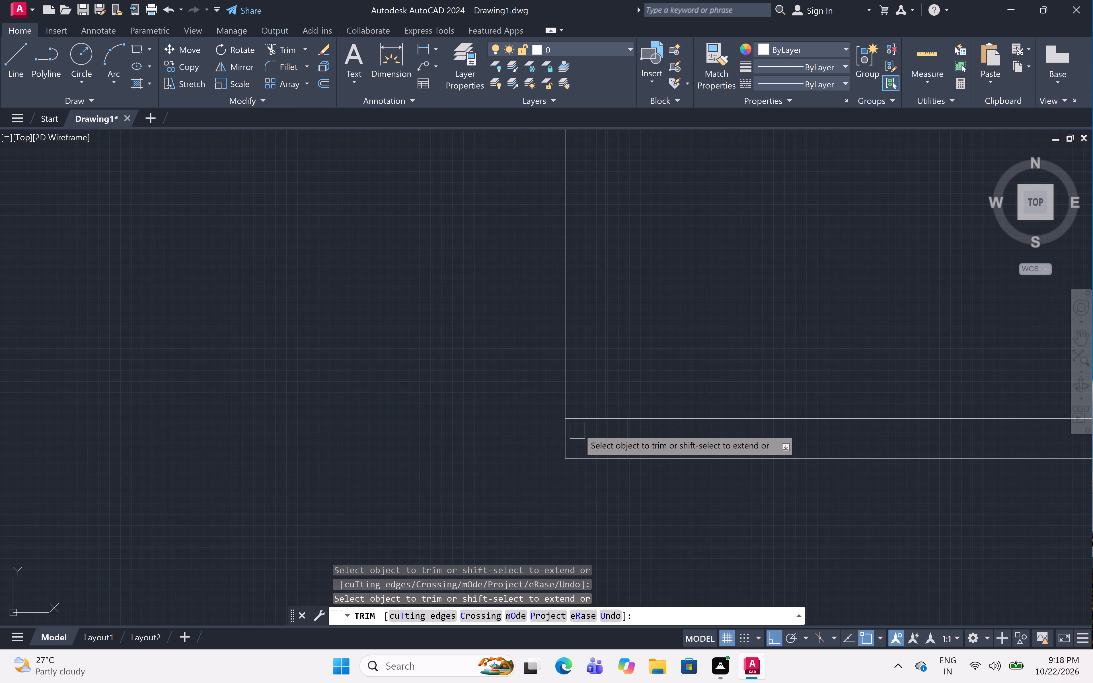
{"action": "key", "text": "Escape"}
Draw a column outline 9" wide and 1'2" deep where the bottom wall meets the central vertical wall, rising from its lower line.
{"action": "scroll", "coordinate": [591, 462], "scroll_direction": "down", "scroll_amount": 3}
{"action": "middle_click_drag", "start_coordinate": [591, 462], "coordinate": [538, 450]}
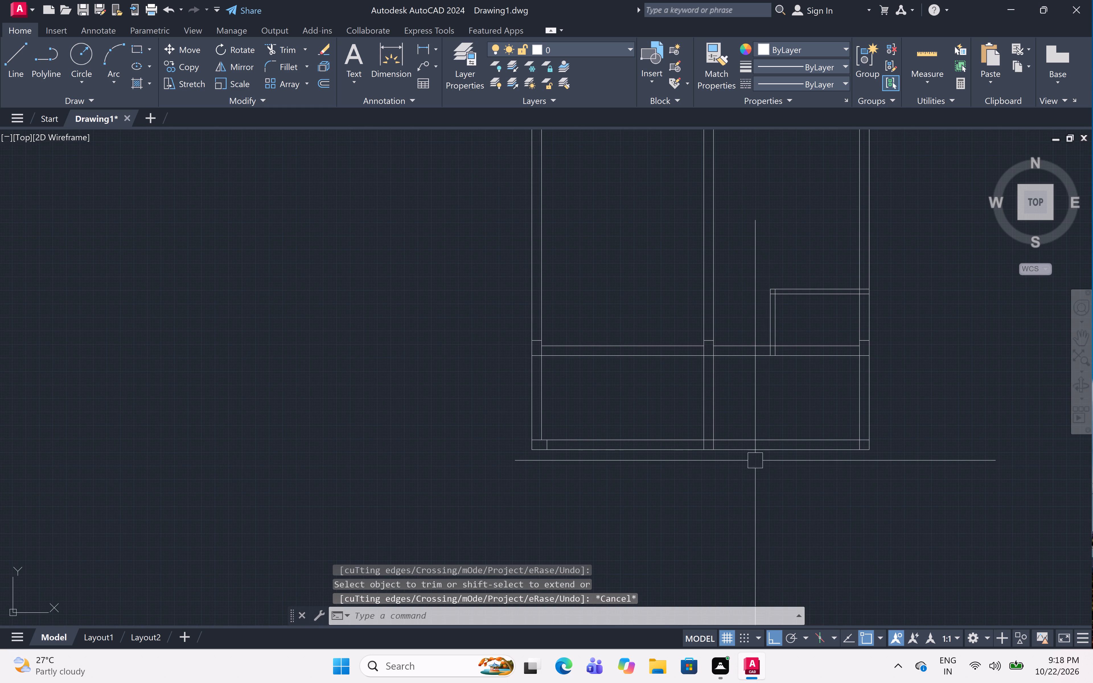
{"action": "scroll", "coordinate": [707, 447], "scroll_direction": "up", "scroll_amount": 4}
{"action": "type", "text": "l"}
{"action": "key", "text": "space"}
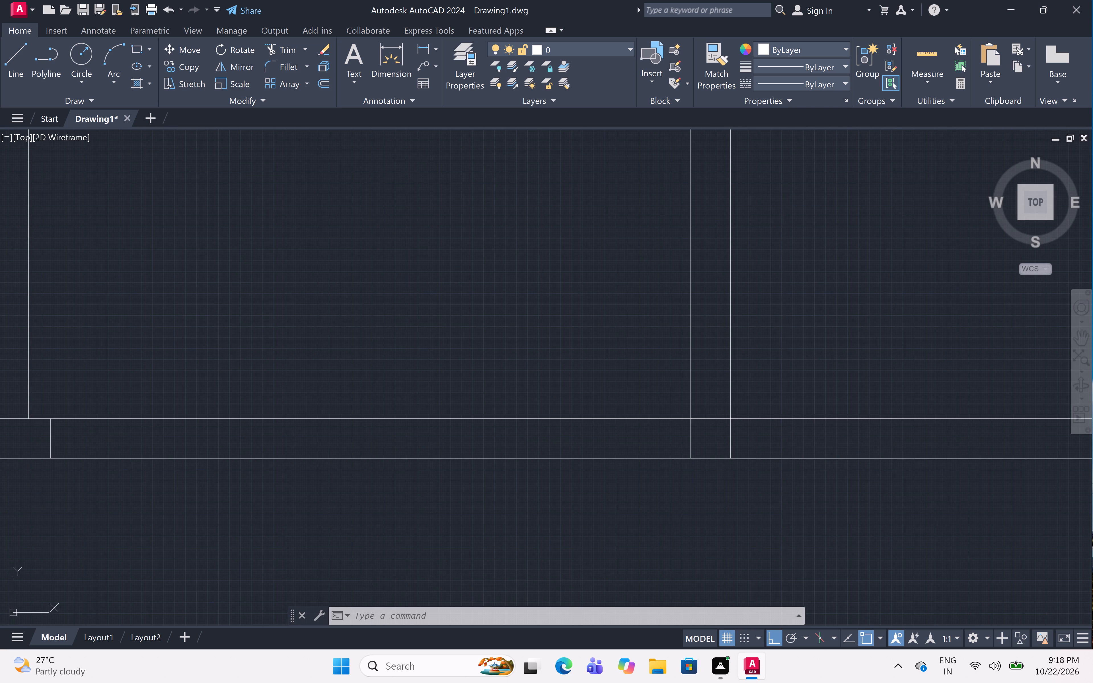
{"action": "left_click", "coordinate": [737, 458]}
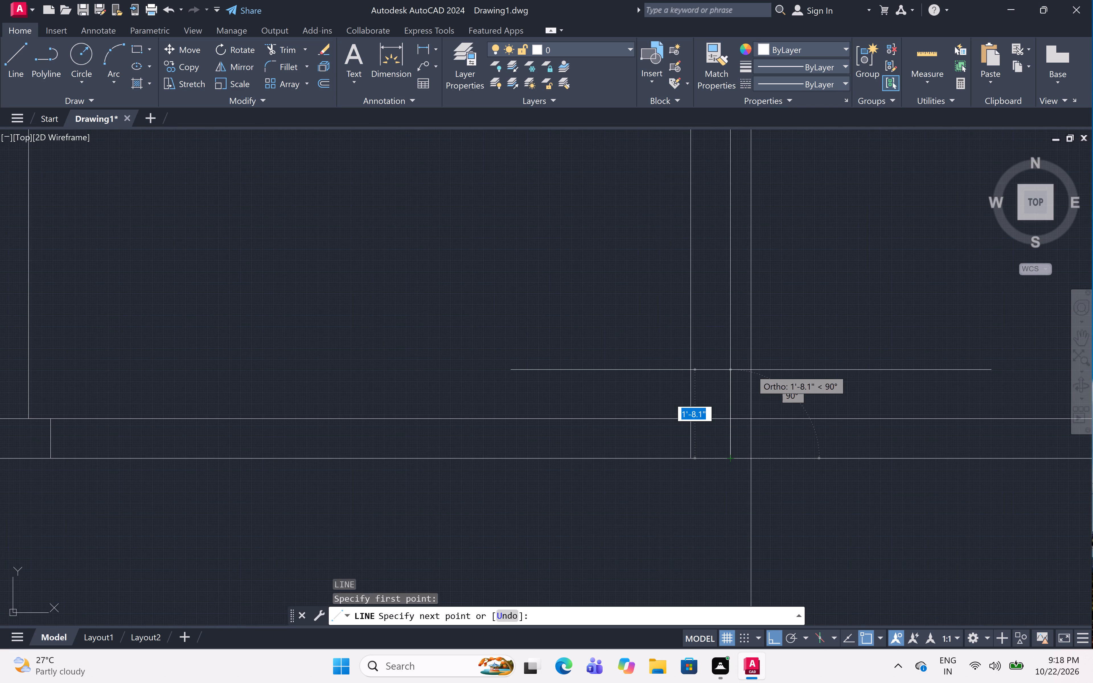
{"action": "key", "text": "1"}
{"action": "type", "text": "'2\""}
{"action": "key", "text": "space"}
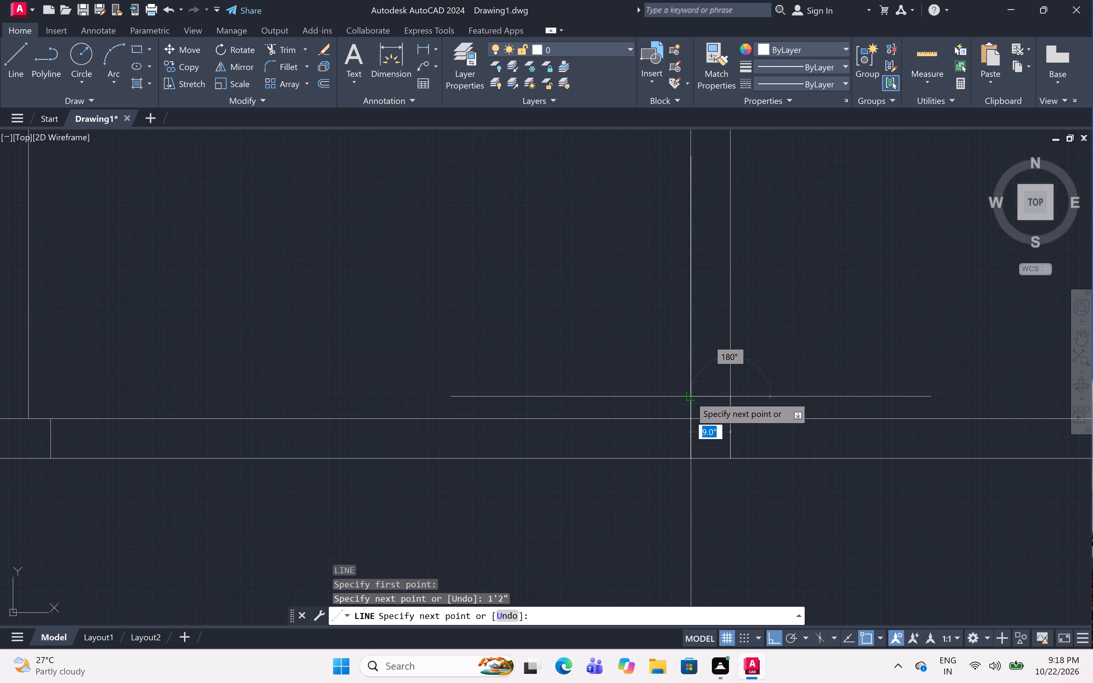
{"action": "left_click", "coordinate": [691, 397]}
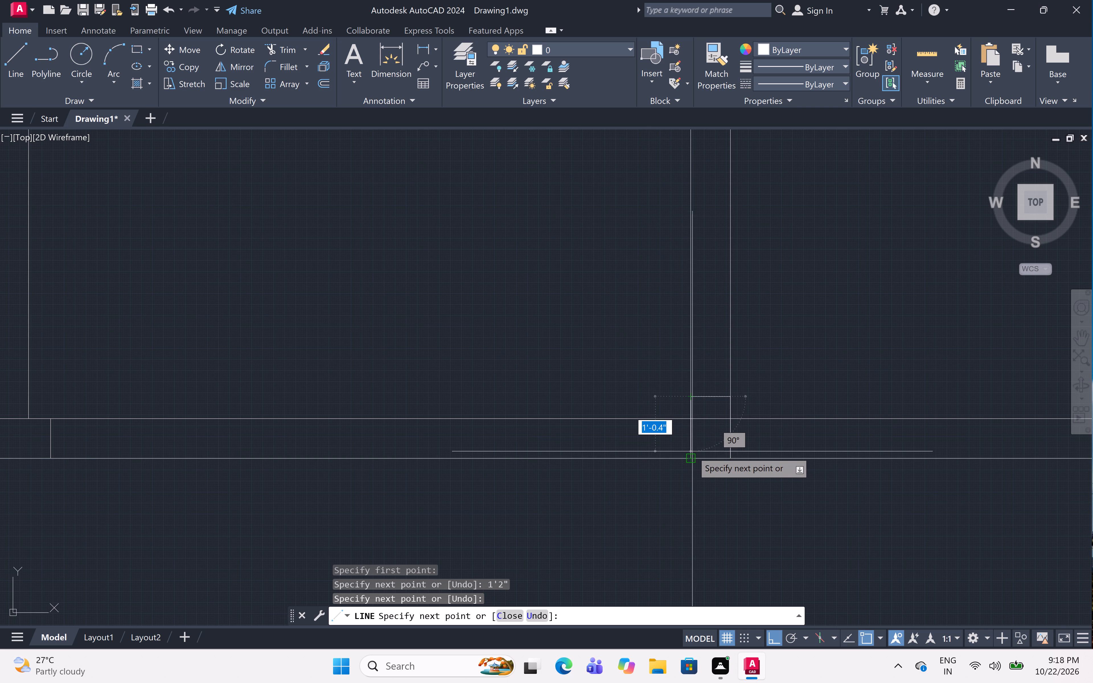
{"action": "left_click", "coordinate": [692, 460]}
{"action": "key", "text": "Escape"}
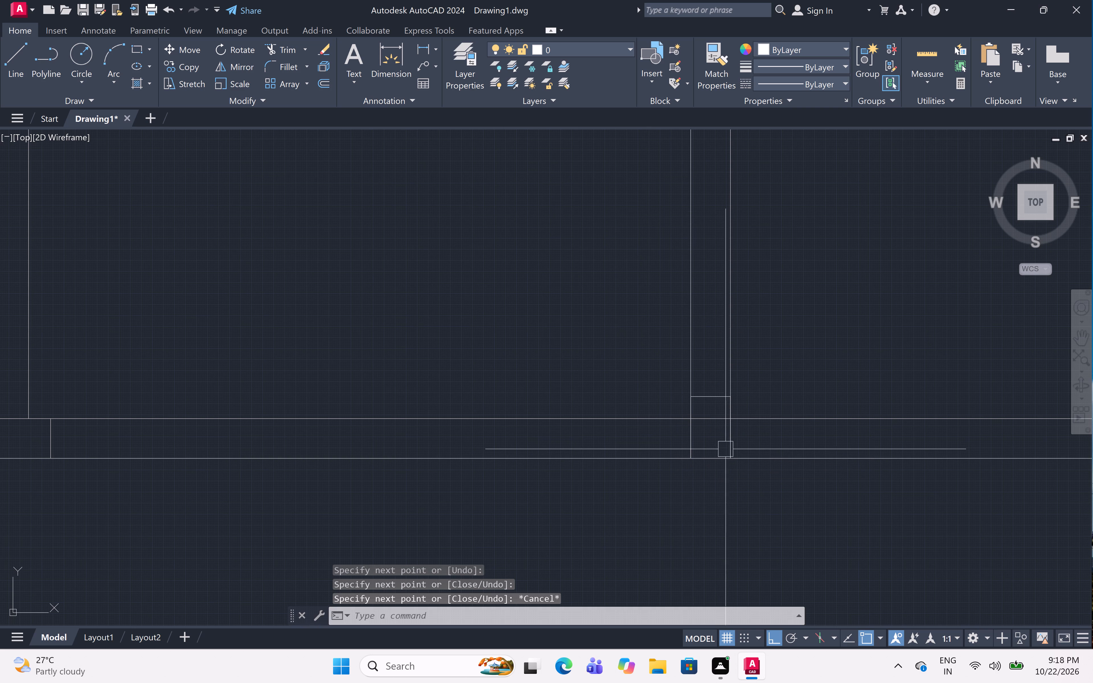
Trim the bottom wall's upper line inside this central column and the wall lines overlapping the column's side edges.
{"action": "type", "text": "tr"}
{"action": "key", "text": "space"}
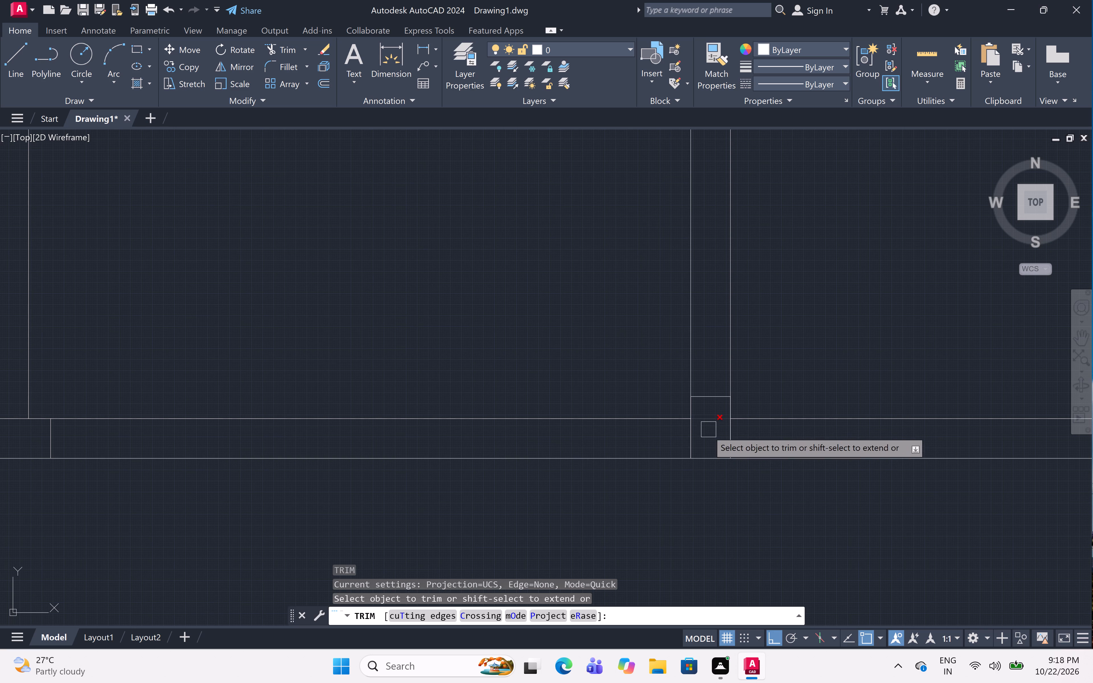
{"action": "left_click", "coordinate": [695, 439]}
{"action": "left_click", "coordinate": [693, 406]}
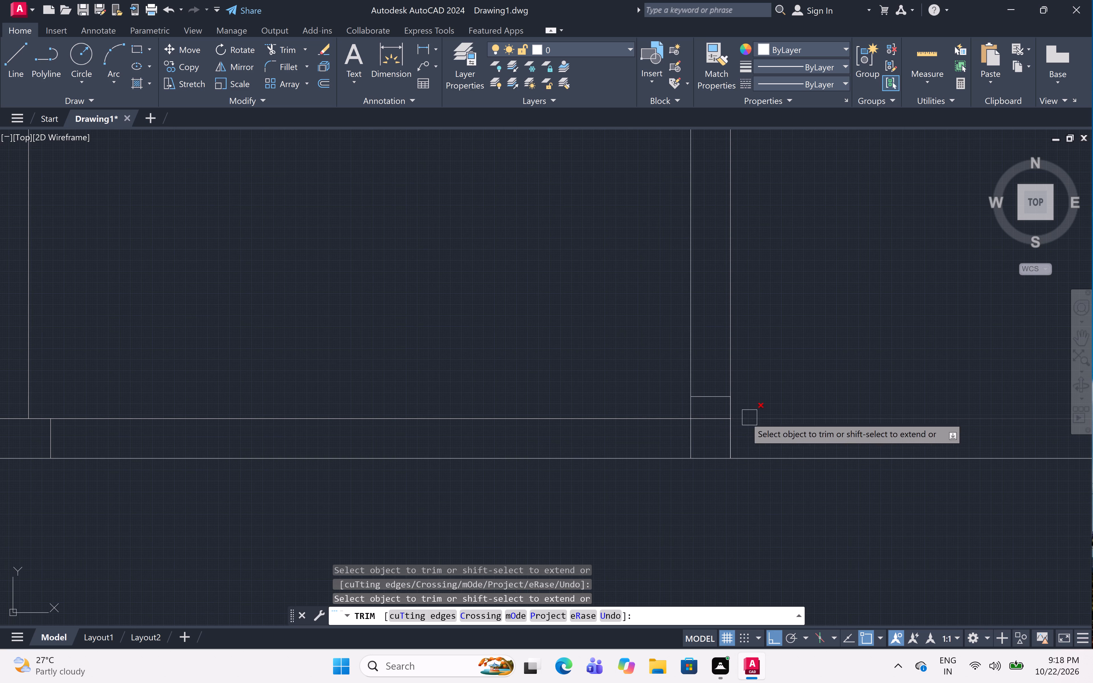
{"action": "left_click", "coordinate": [731, 409]}
{"action": "left_click", "coordinate": [734, 430]}
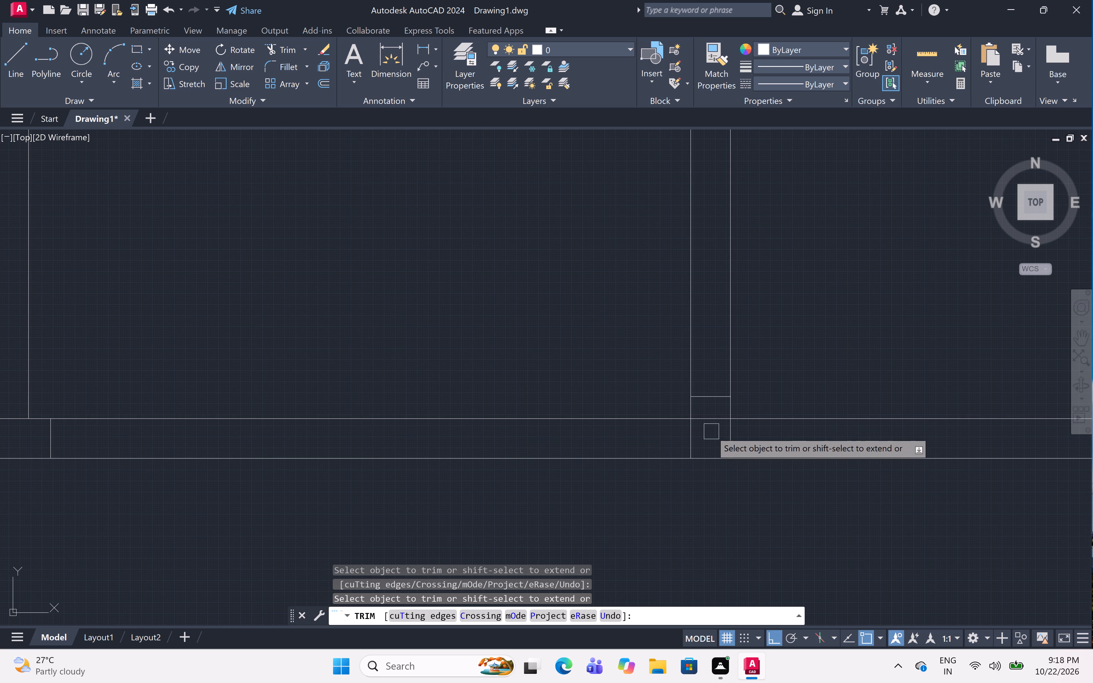
{"action": "left_click", "coordinate": [707, 419]}
Draw a column outline at the plan's bottom-right corner, starting from the outer corner point of the walls.
{"action": "scroll", "coordinate": [529, 411], "scroll_direction": "down", "scroll_amount": 5}
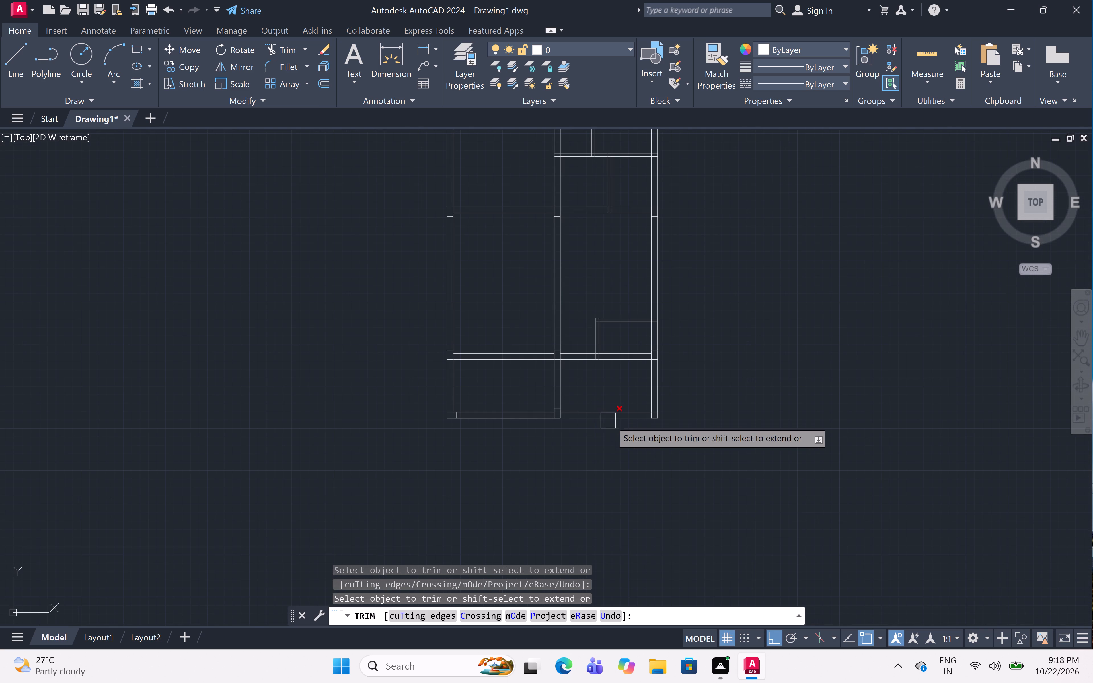
{"action": "scroll", "coordinate": [652, 415], "scroll_direction": "up", "scroll_amount": 5}
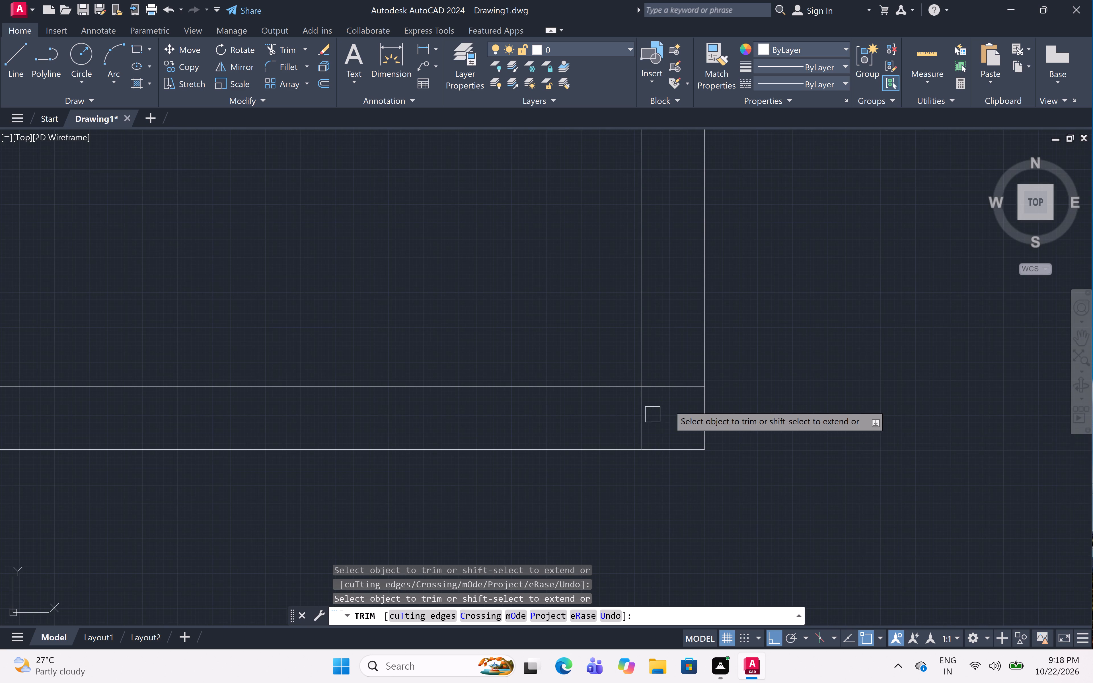
{"action": "scroll", "coordinate": [859, 362], "scroll_direction": "up", "scroll_amount": 1}
{"action": "middle_click_drag", "start_coordinate": [859, 362], "coordinate": [788, 405]}
{"action": "middle_click_drag", "start_coordinate": [794, 403], "coordinate": [920, 371]}
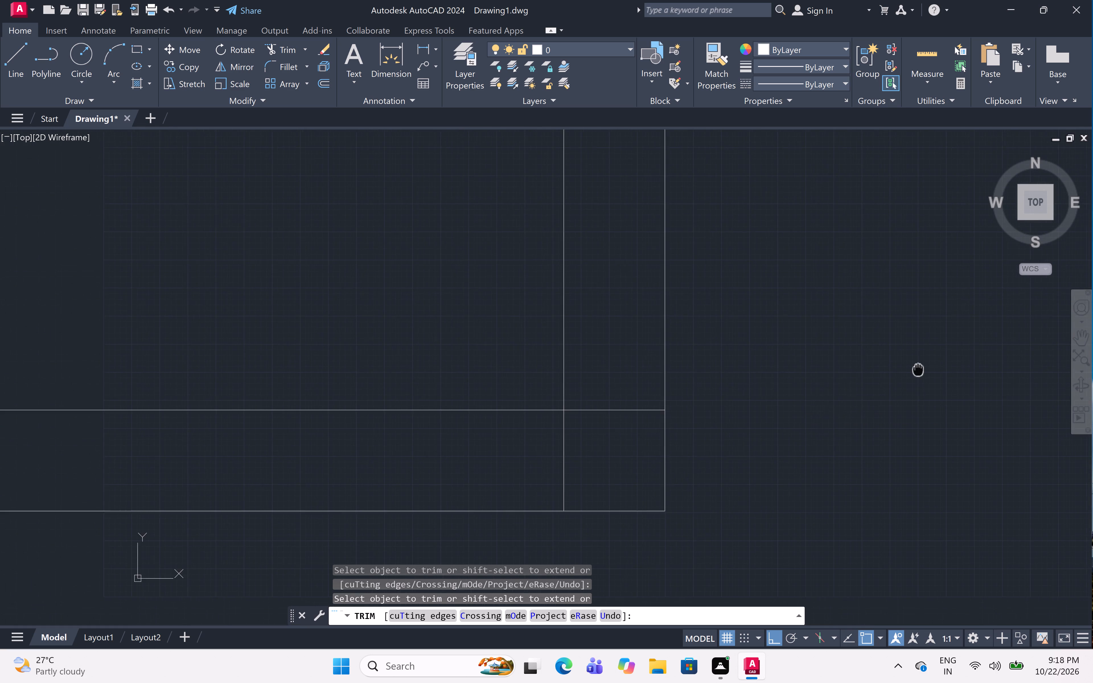
{"action": "middle_click_drag", "start_coordinate": [920, 371], "coordinate": [922, 374]}
{"action": "key", "text": "Escape"}
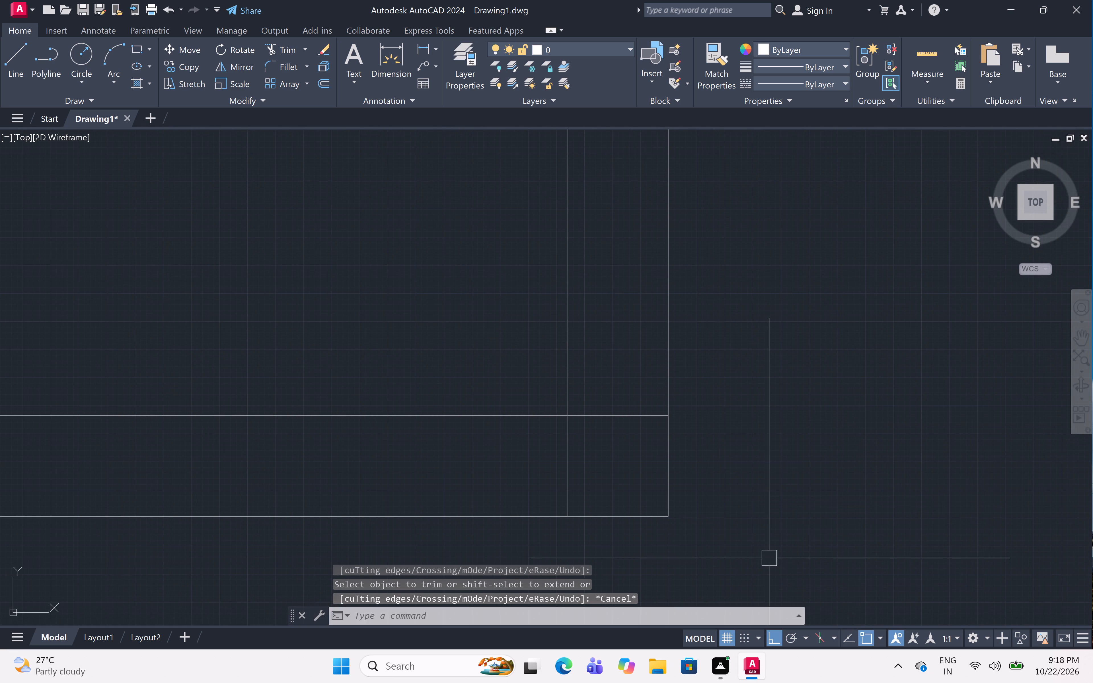
{"action": "type", "text": "l"}
{"action": "key", "text": "space"}
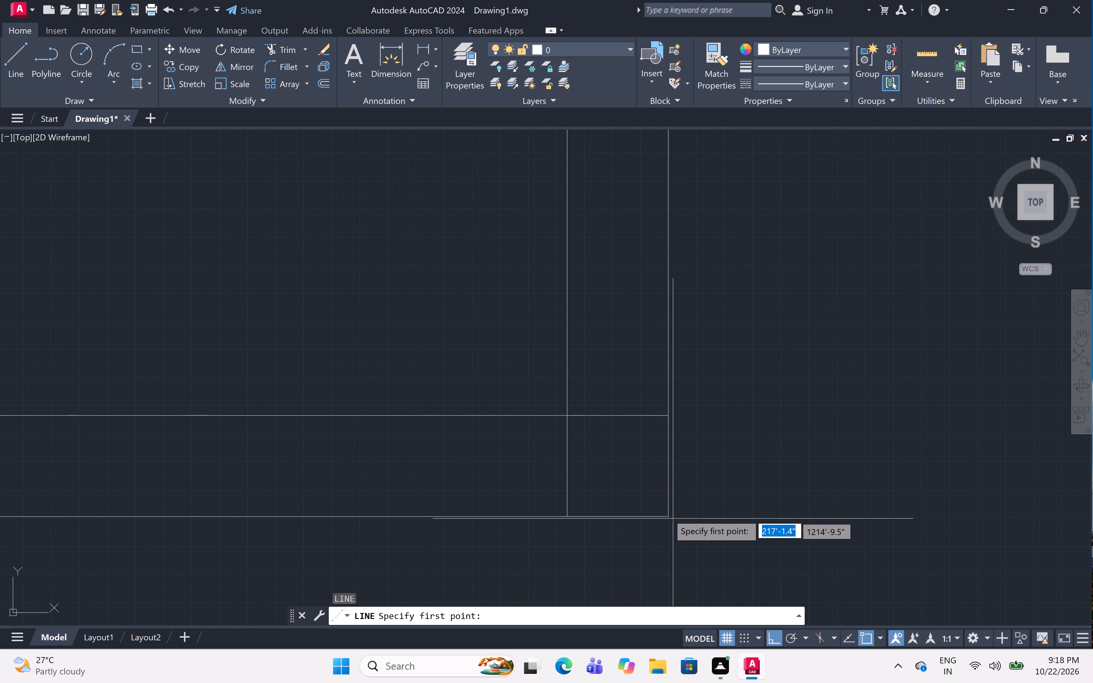
{"action": "left_click", "coordinate": [668, 514]}
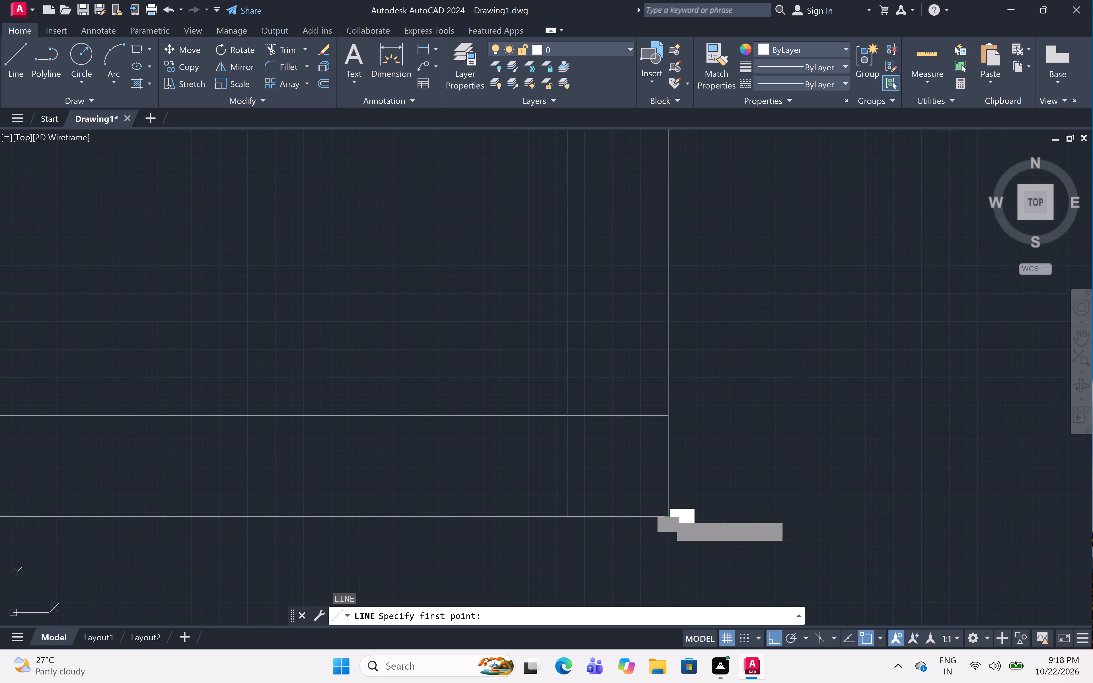
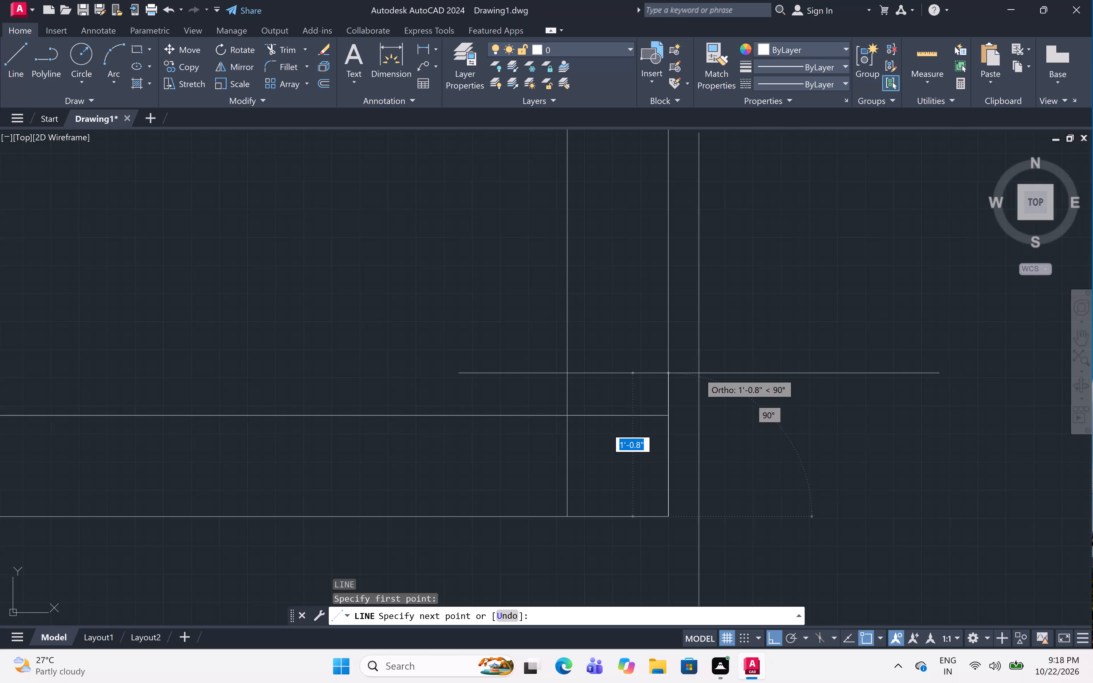
Complete the bottom-right corner column outline, rising 1'2" from the outer corner, across to the wall's inner line and down to the bottom line.
{"action": "key", "text": "1"}
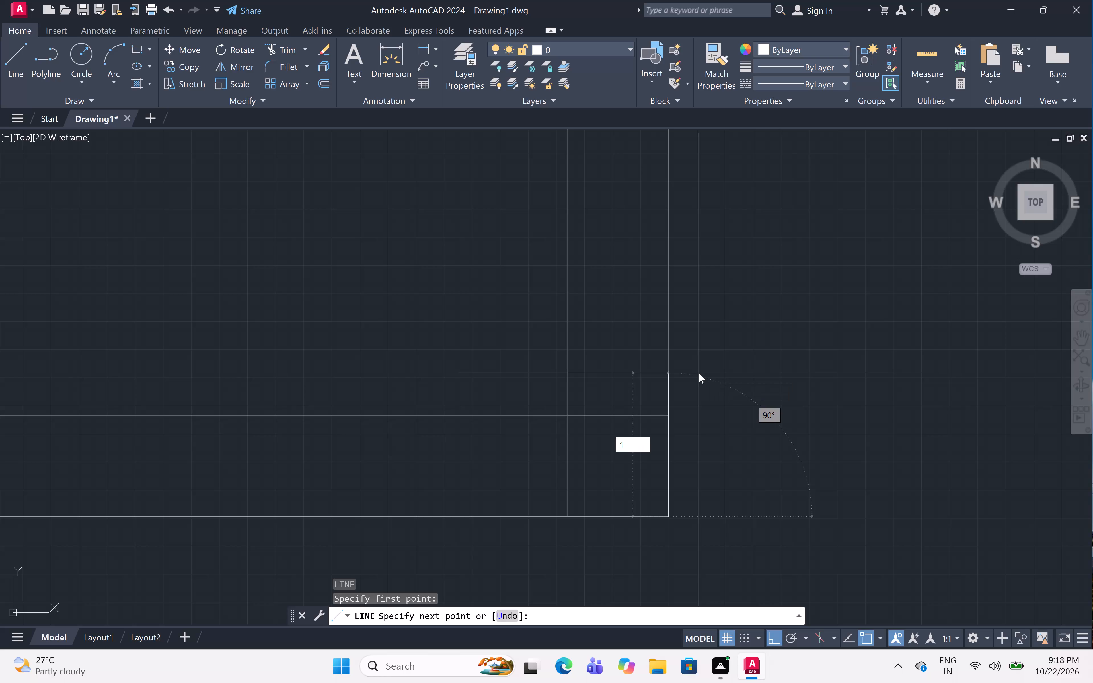
{"action": "type", "text": "'2"}
{"action": "type", "text": "\""}
{"action": "key", "text": "space"}
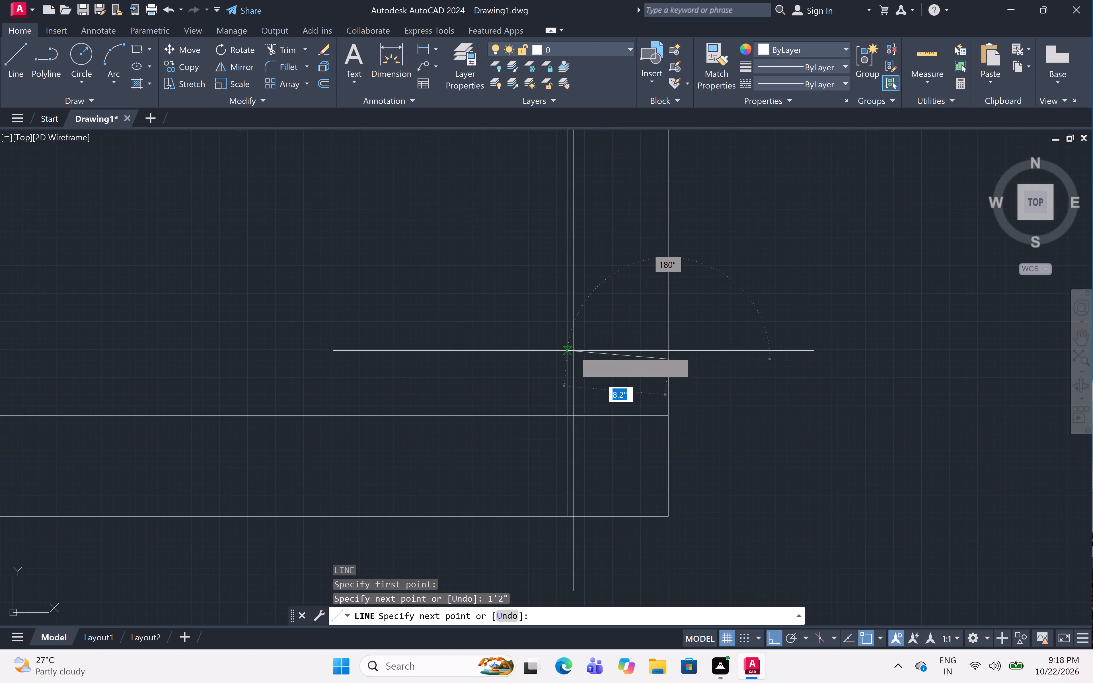
{"action": "left_click", "coordinate": [565, 355]}
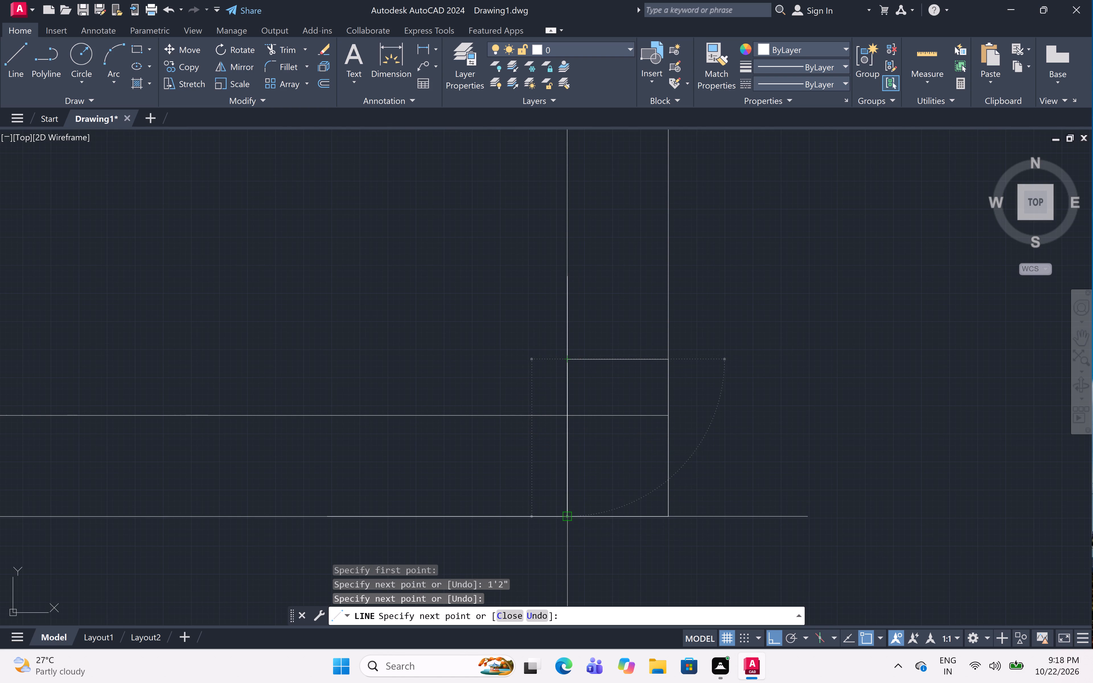
{"action": "left_click", "coordinate": [570, 516]}
{"action": "key", "text": "Escape"}
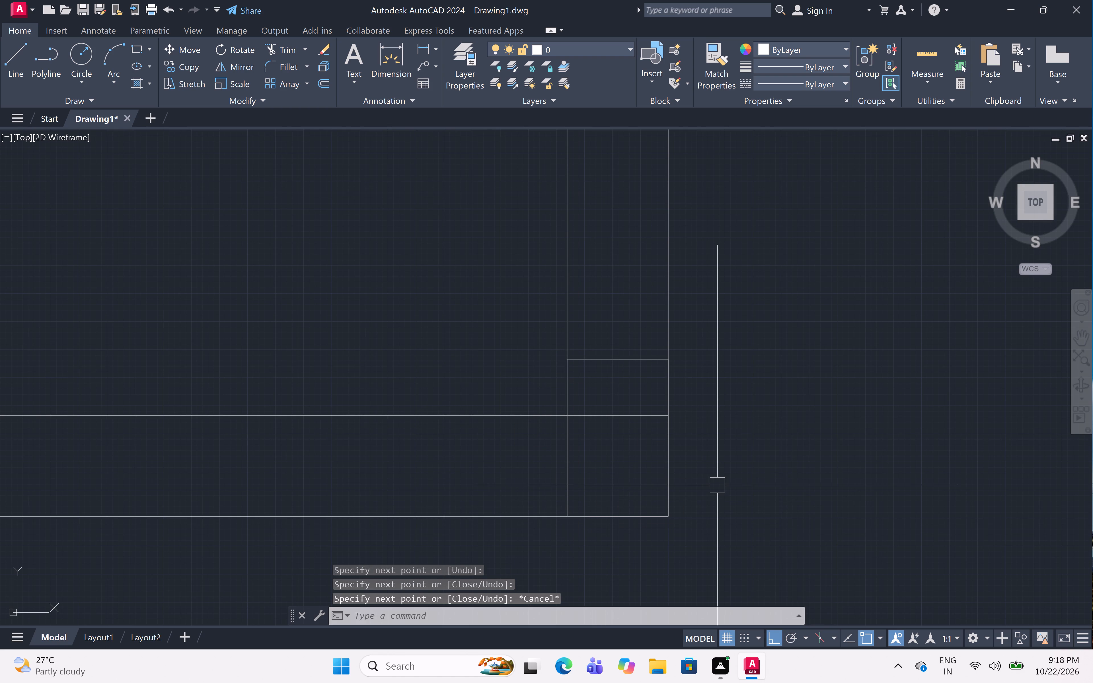
Trim the bottom wall's upper line inside the bottom-right corner column and the wall lines overlapping the column's side edges.
{"action": "type", "text": "tr"}
{"action": "key", "text": "space"}
{"action": "left_click", "coordinate": [642, 420]}
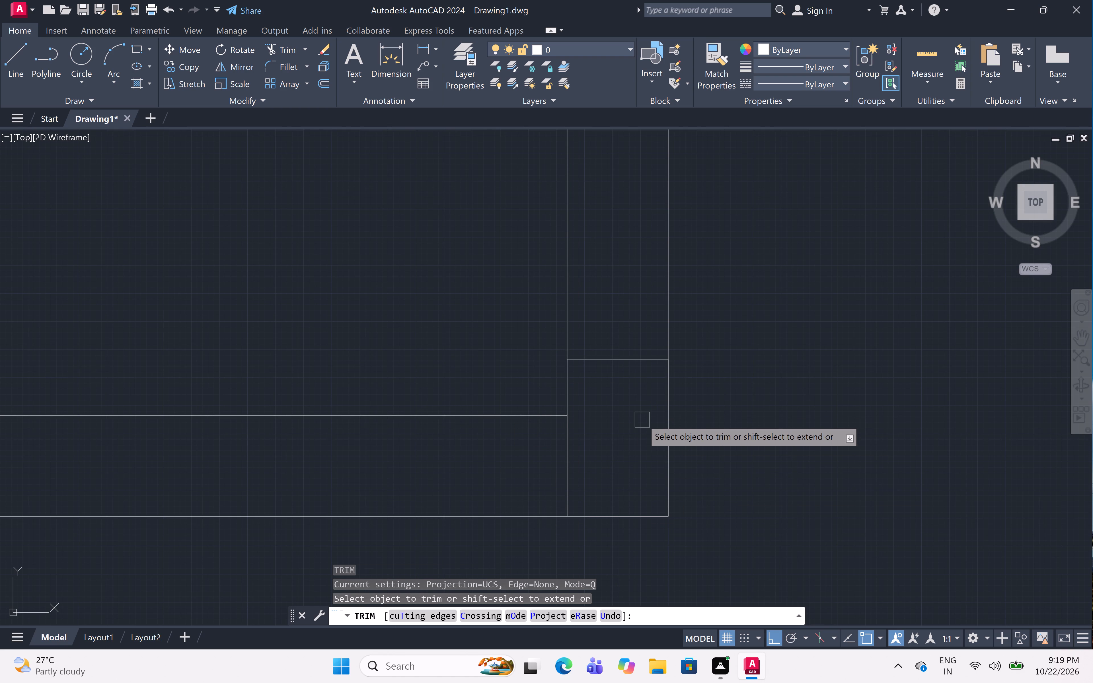
{"action": "left_click", "coordinate": [574, 450]}
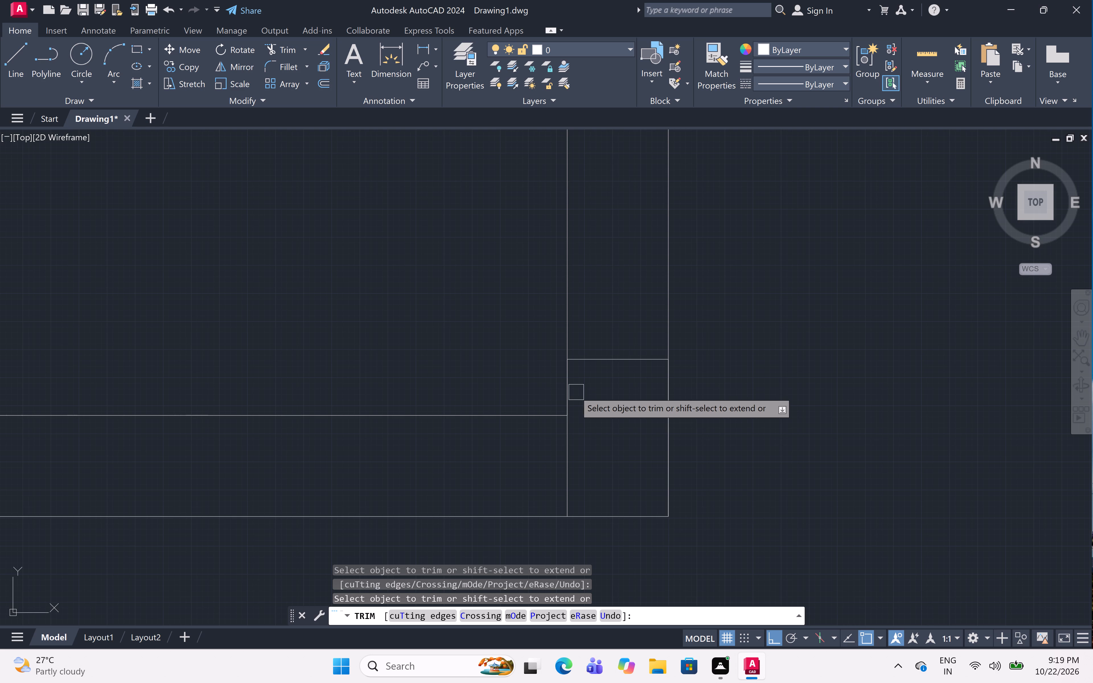
{"action": "left_click", "coordinate": [568, 385]}
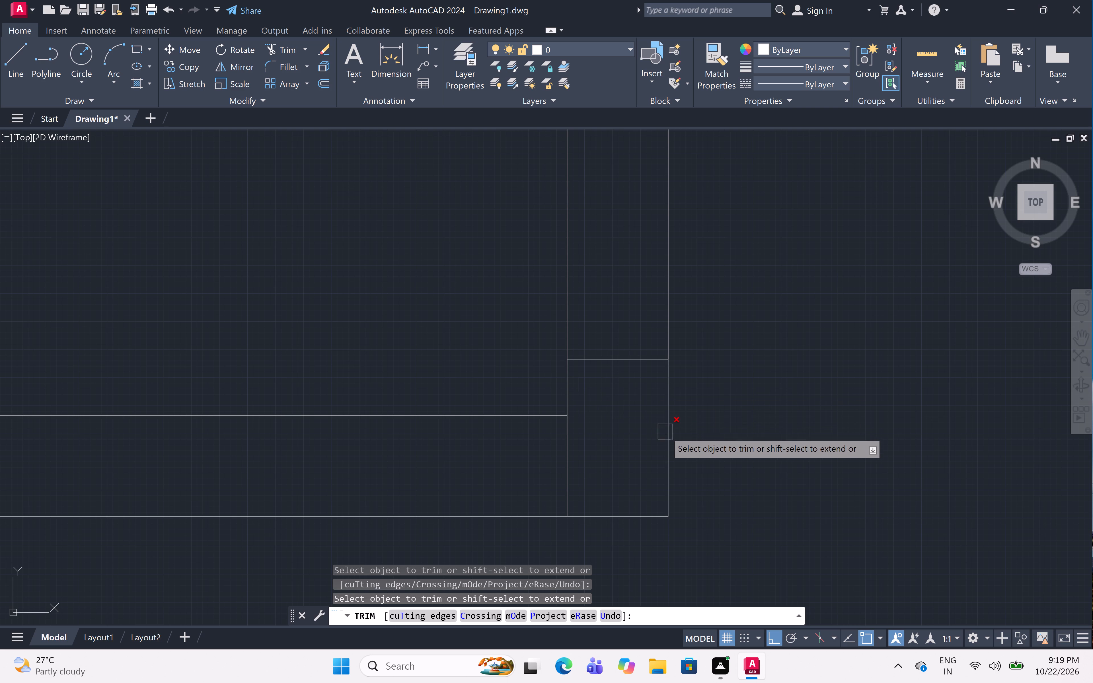
{"action": "left_click", "coordinate": [665, 432]}
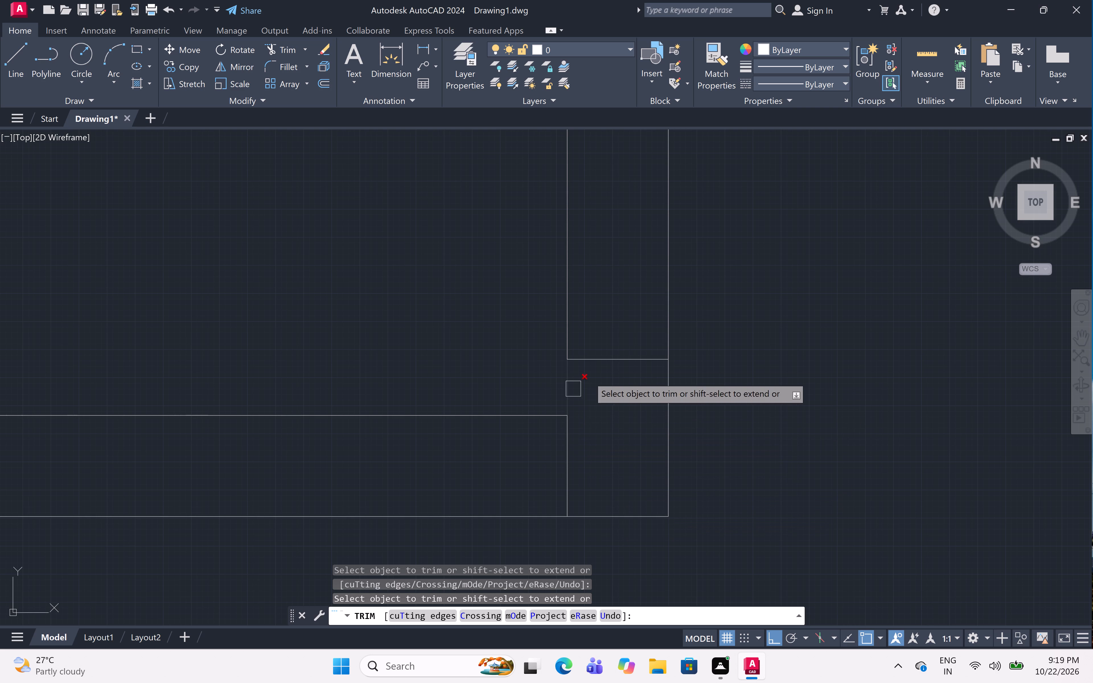
{"action": "scroll", "coordinate": [760, 423], "scroll_direction": "down", "scroll_amount": 6}
{"action": "scroll", "coordinate": [819, 431], "scroll_direction": "down", "scroll_amount": 1}
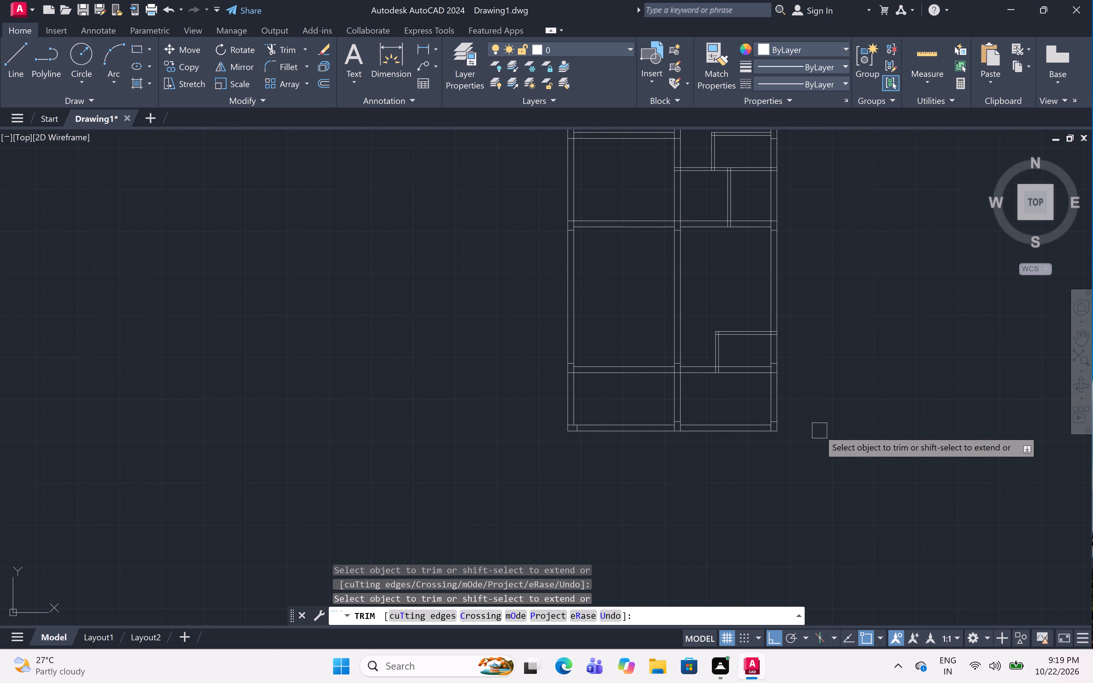
{"action": "middle_click_drag", "start_coordinate": [819, 430], "coordinate": [801, 509]}
{"action": "scroll", "coordinate": [812, 628], "scroll_direction": "down", "scroll_amount": 1}
{"action": "scroll", "coordinate": [839, 498], "scroll_direction": "down", "scroll_amount": 1}
{"action": "middle_click_drag", "start_coordinate": [839, 496], "coordinate": [828, 527]}
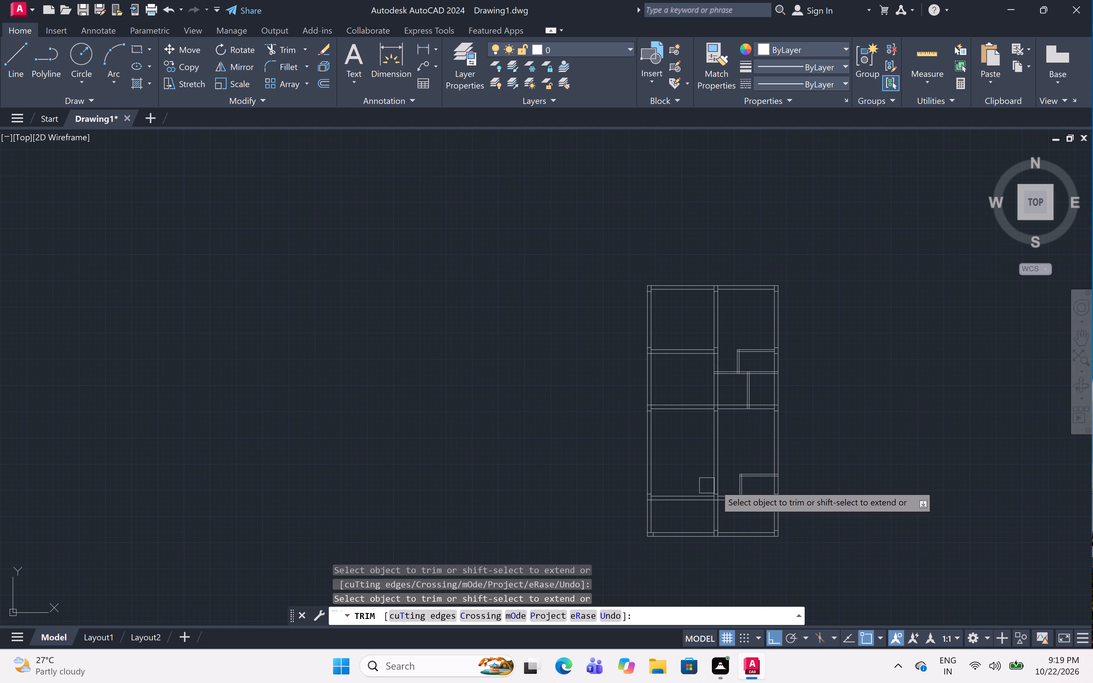
{"action": "scroll", "coordinate": [735, 500], "scroll_direction": "up", "scroll_amount": 4}
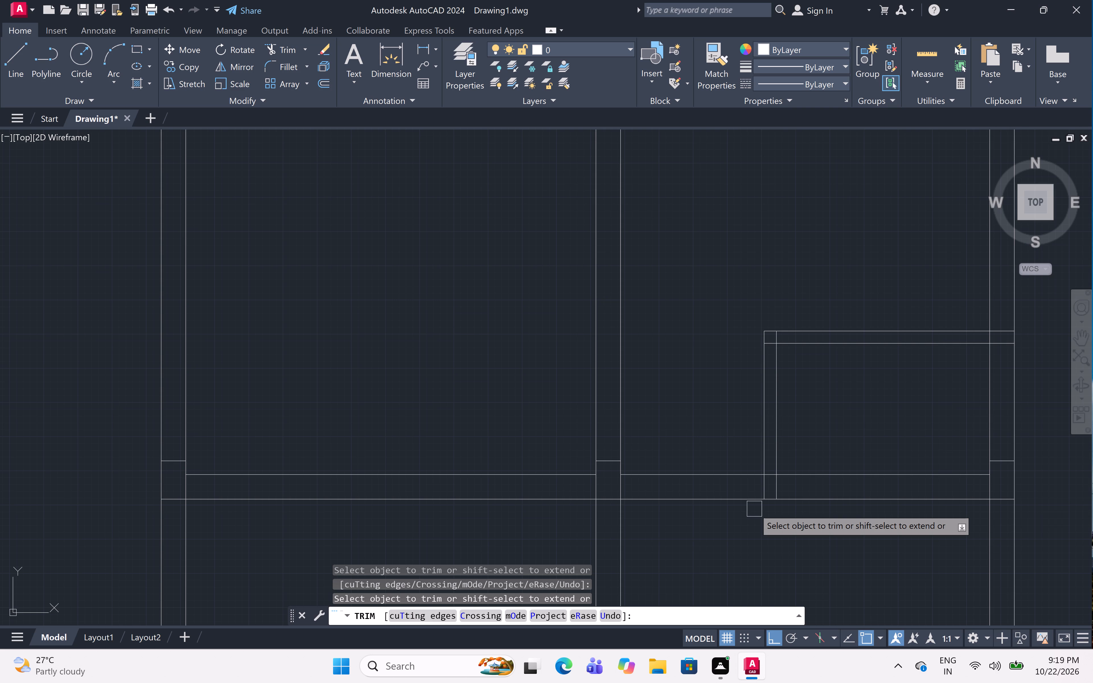
{"action": "scroll", "coordinate": [758, 482], "scroll_direction": "down", "scroll_amount": 3}
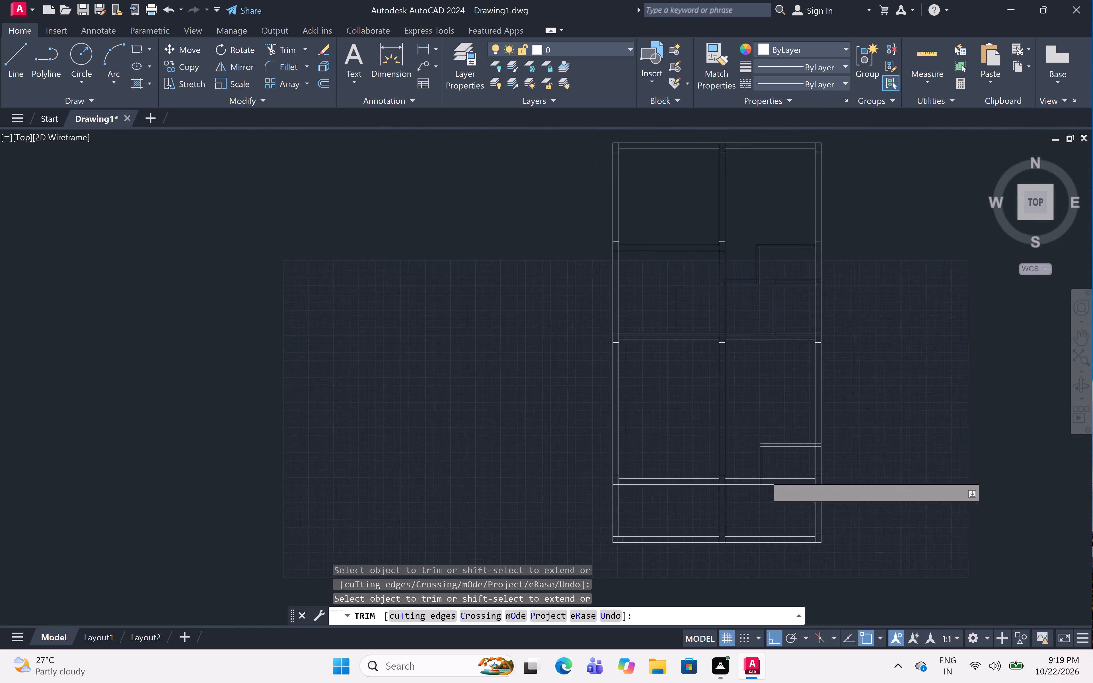
{"action": "key", "text": "Escape"}
Hatch the three columns along the top wall with a solid fill in colour 0,0,0.
{"action": "middle_click_drag", "start_coordinate": [941, 450], "coordinate": [935, 458]}
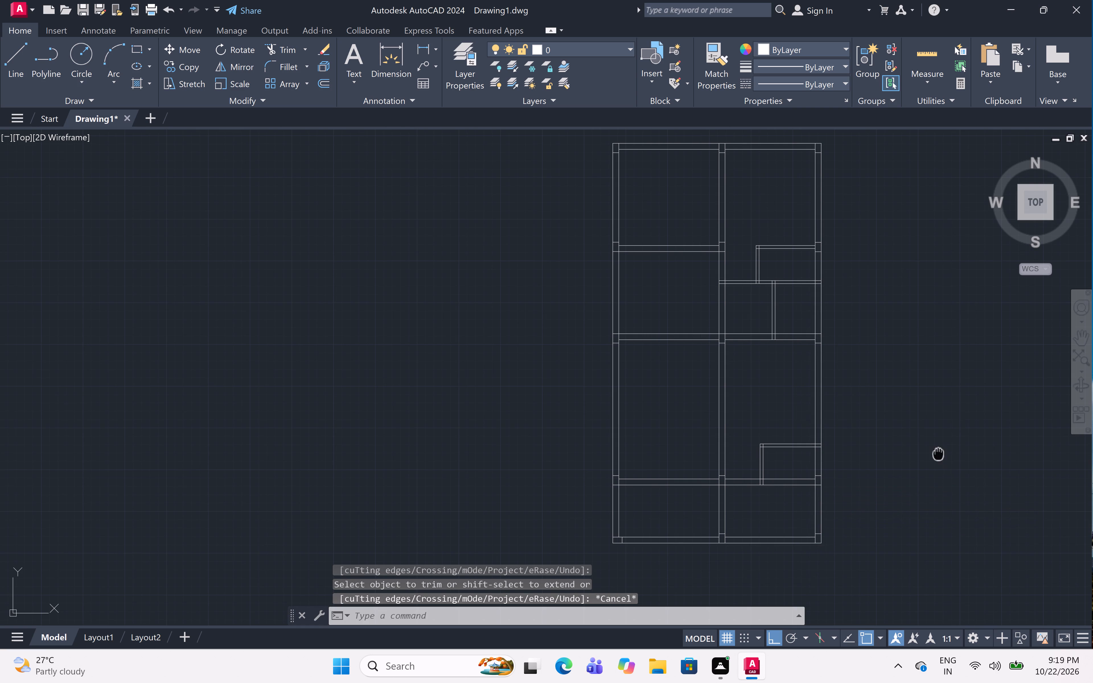
{"action": "middle_click_drag", "start_coordinate": [935, 458], "coordinate": [858, 488]}
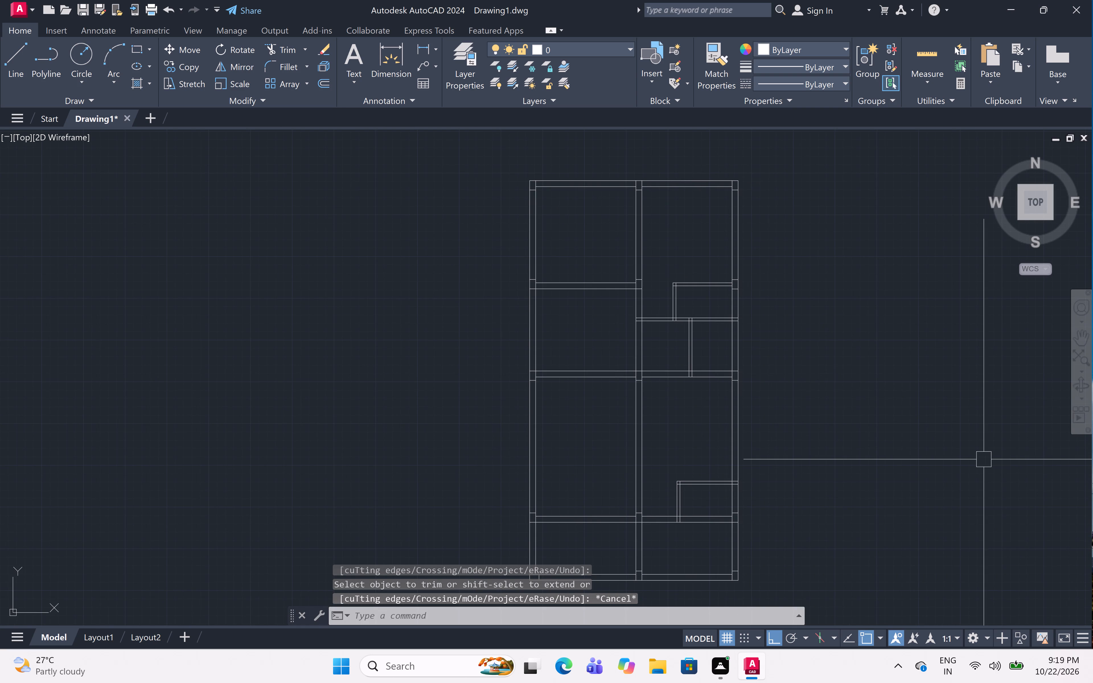
{"action": "type", "text": "h"}
{"action": "key", "text": "space"}
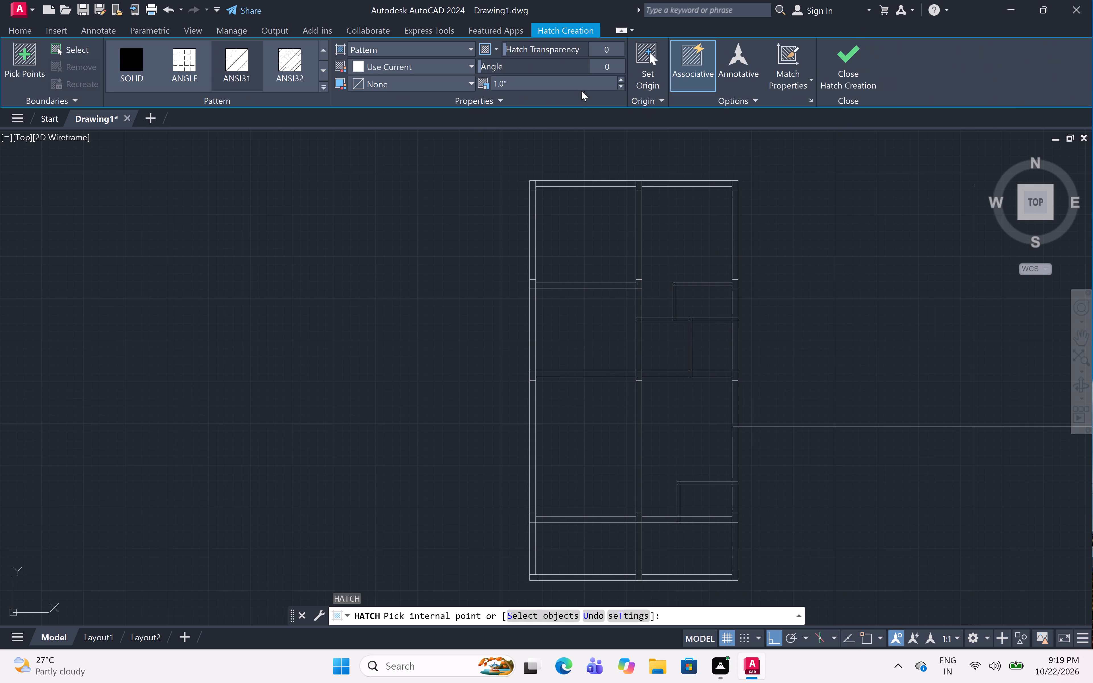
{"action": "left_click", "coordinate": [465, 52]}
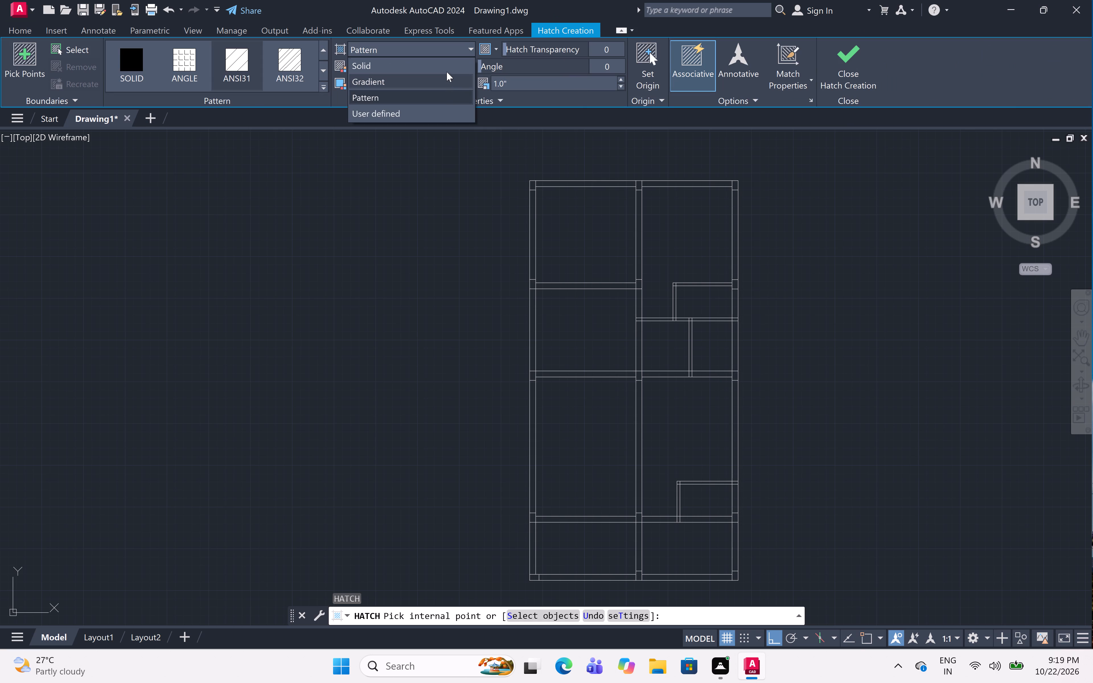
{"action": "left_click", "coordinate": [449, 67]}
{"action": "left_click", "coordinate": [445, 65]}
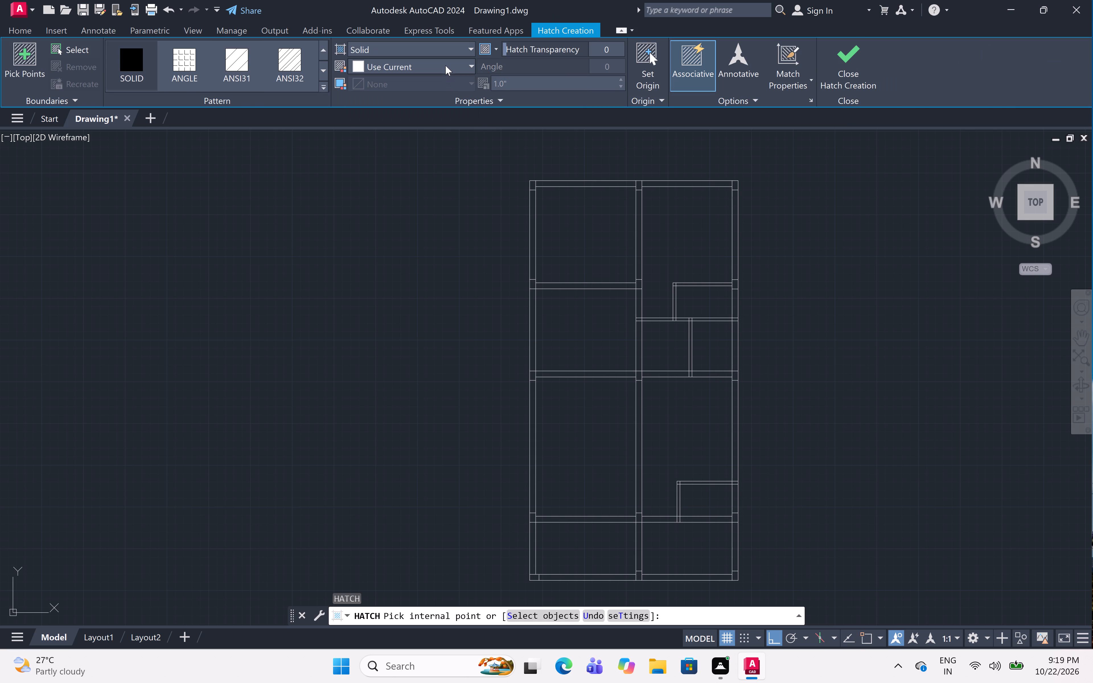
{"action": "left_click", "coordinate": [359, 128]}
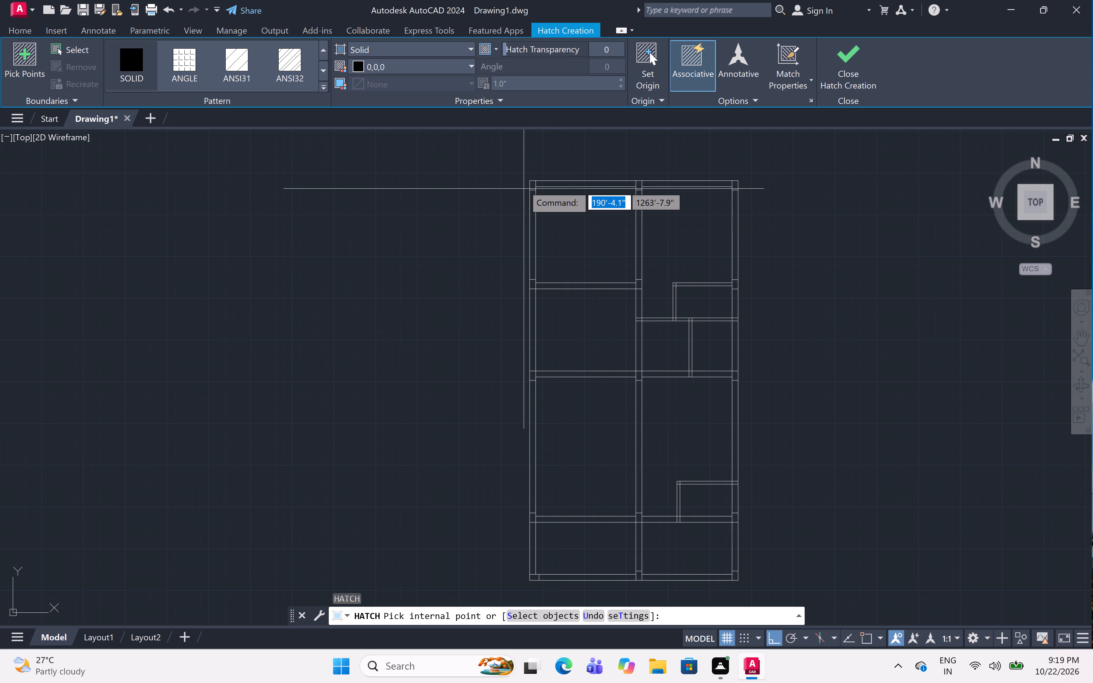
{"action": "scroll", "coordinate": [530, 183], "scroll_direction": "up", "scroll_amount": 4}
{"action": "left_click", "coordinate": [543, 184]}
{"action": "scroll", "coordinate": [440, 197], "scroll_direction": "down", "scroll_amount": 5}
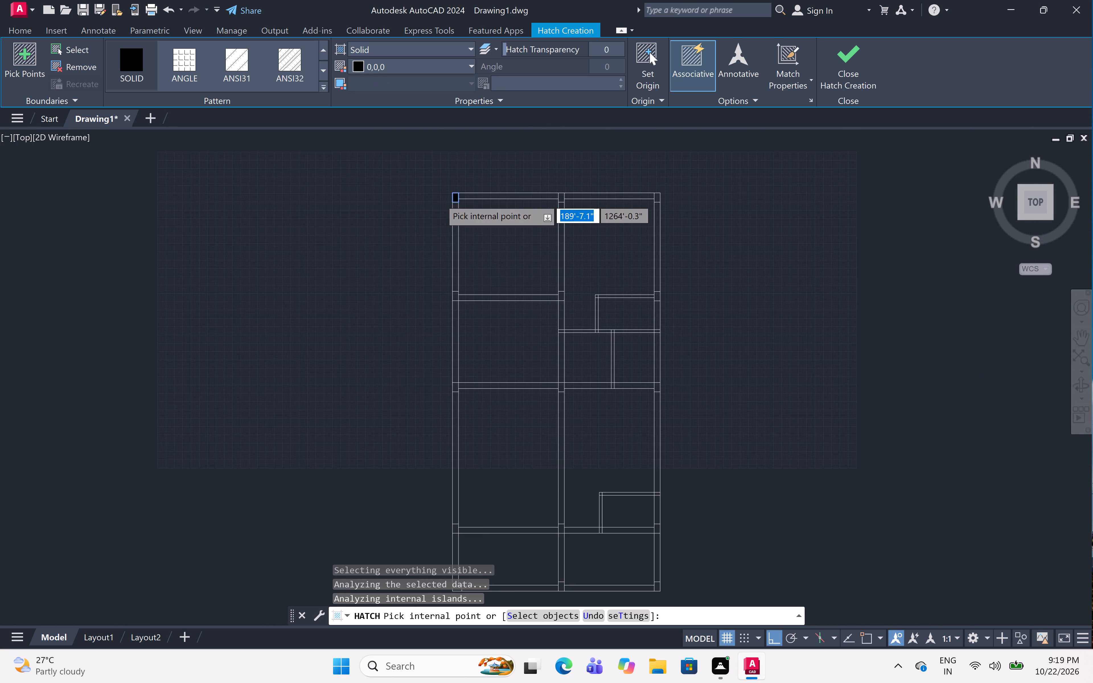
{"action": "scroll", "coordinate": [516, 196], "scroll_direction": "up", "scroll_amount": 5}
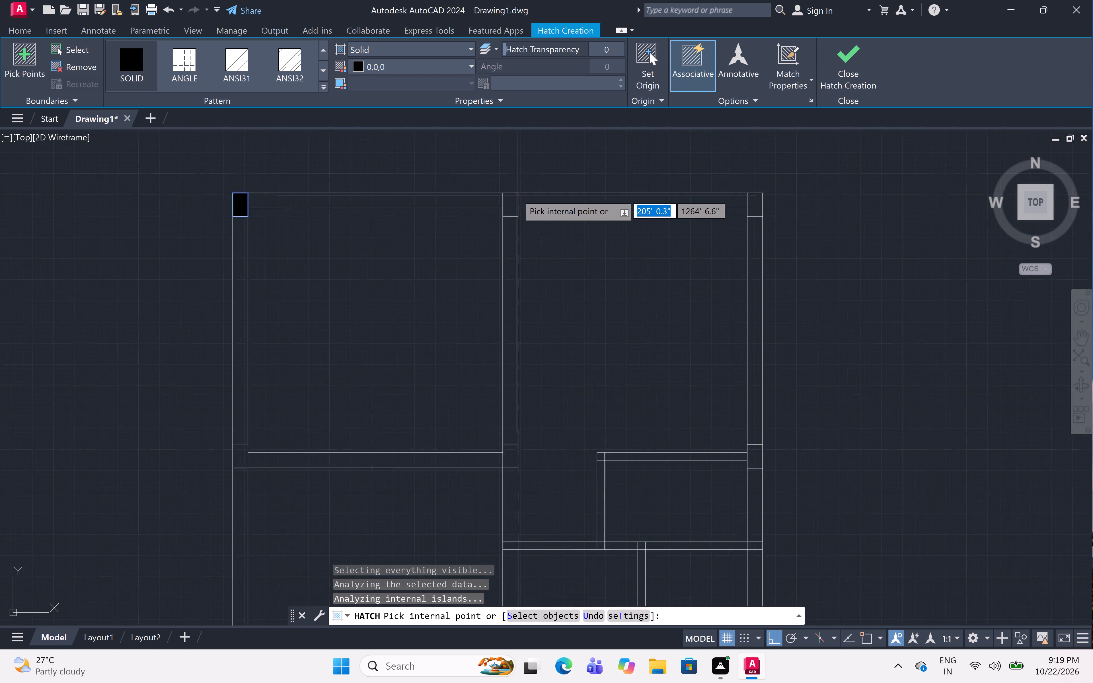
{"action": "scroll", "coordinate": [498, 210], "scroll_direction": "up", "scroll_amount": 1}
{"action": "left_click", "coordinate": [512, 204]}
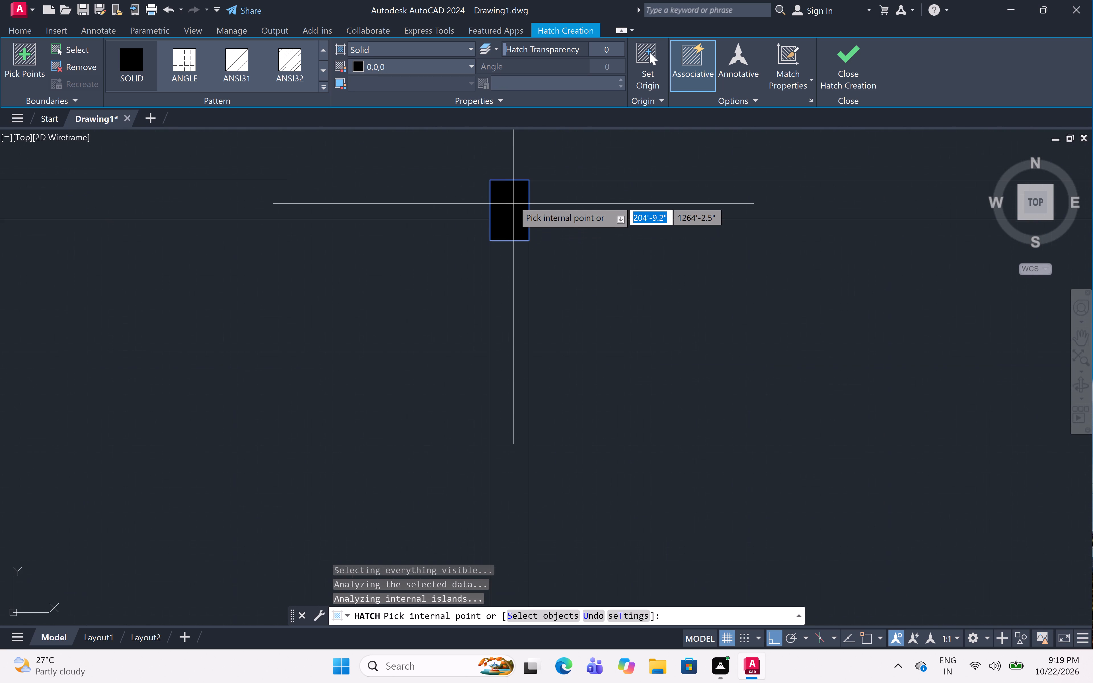
{"action": "scroll", "coordinate": [513, 197], "scroll_direction": "down", "scroll_amount": 4}
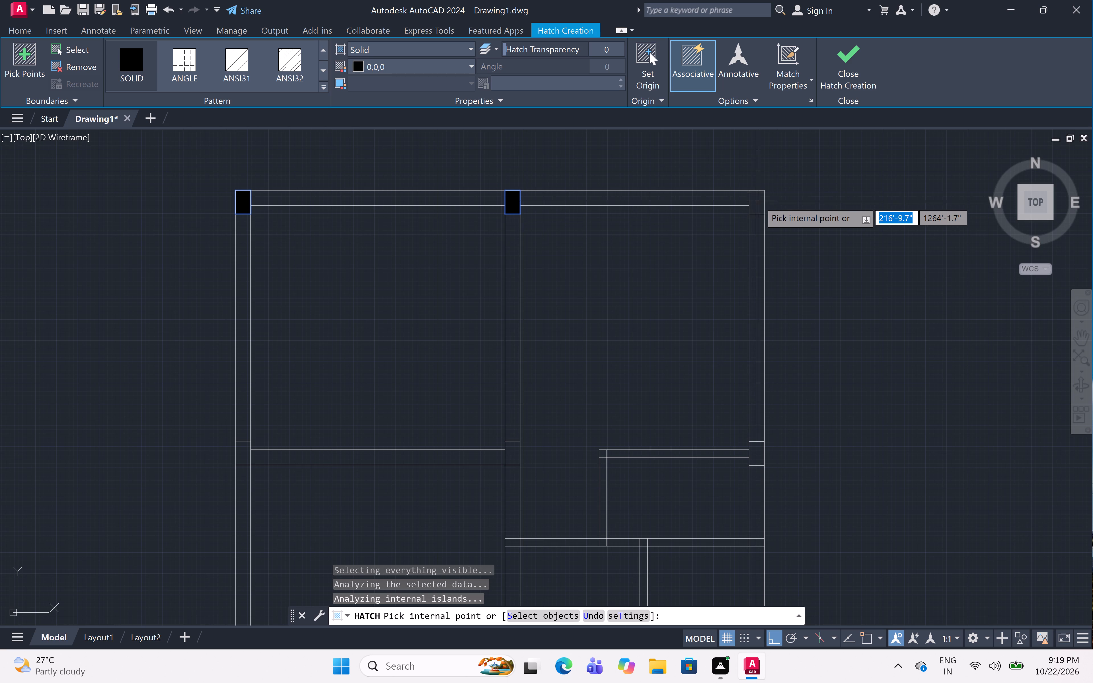
{"action": "left_click", "coordinate": [761, 204]}
{"action": "scroll", "coordinate": [769, 181], "scroll_direction": "down", "scroll_amount": 4}
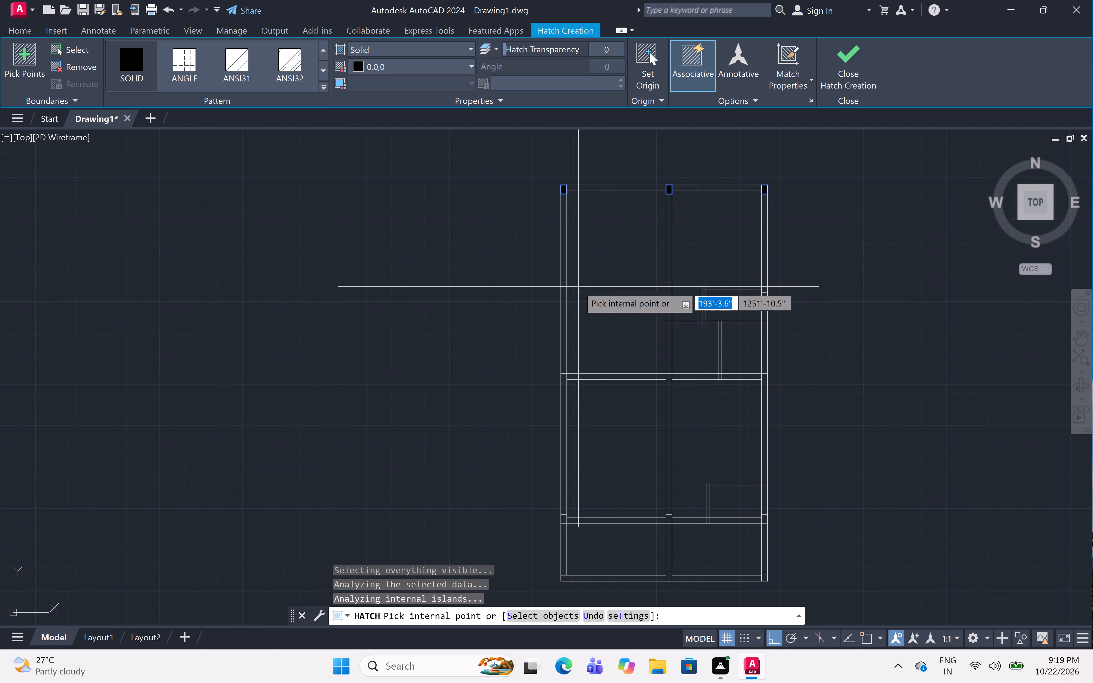
Add the solid hatch to the second row of columns from the top, at the left, central and right walls.
{"action": "scroll", "coordinate": [567, 285], "scroll_direction": "up", "scroll_amount": 4}
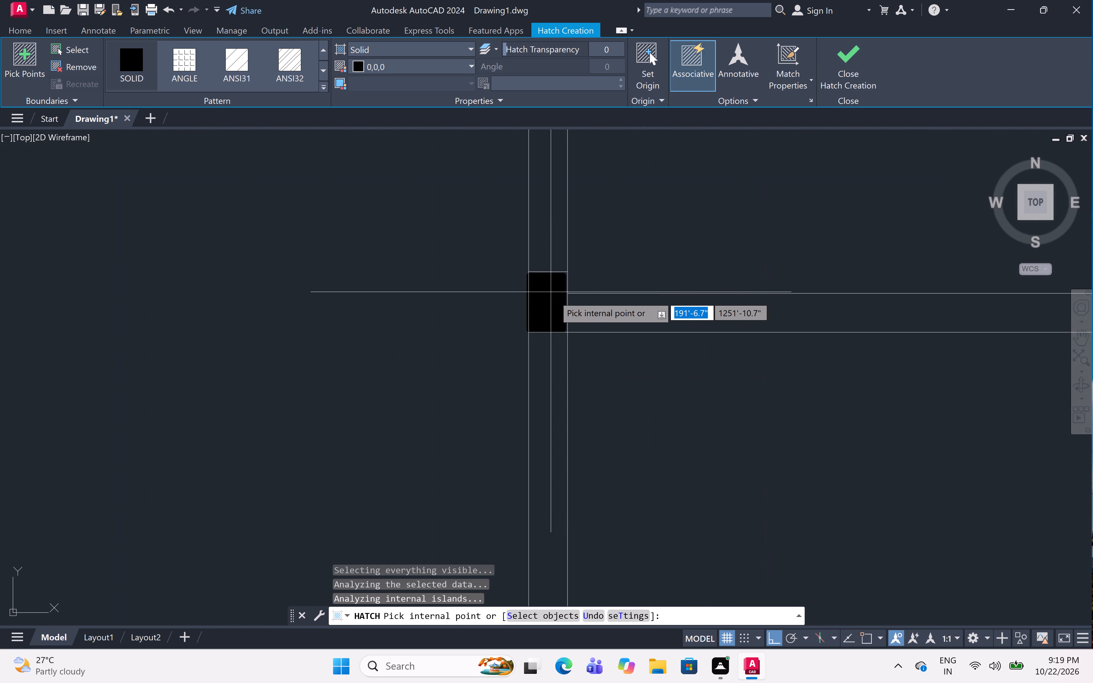
{"action": "left_click", "coordinate": [556, 296]}
{"action": "scroll", "coordinate": [439, 266], "scroll_direction": "down", "scroll_amount": 5}
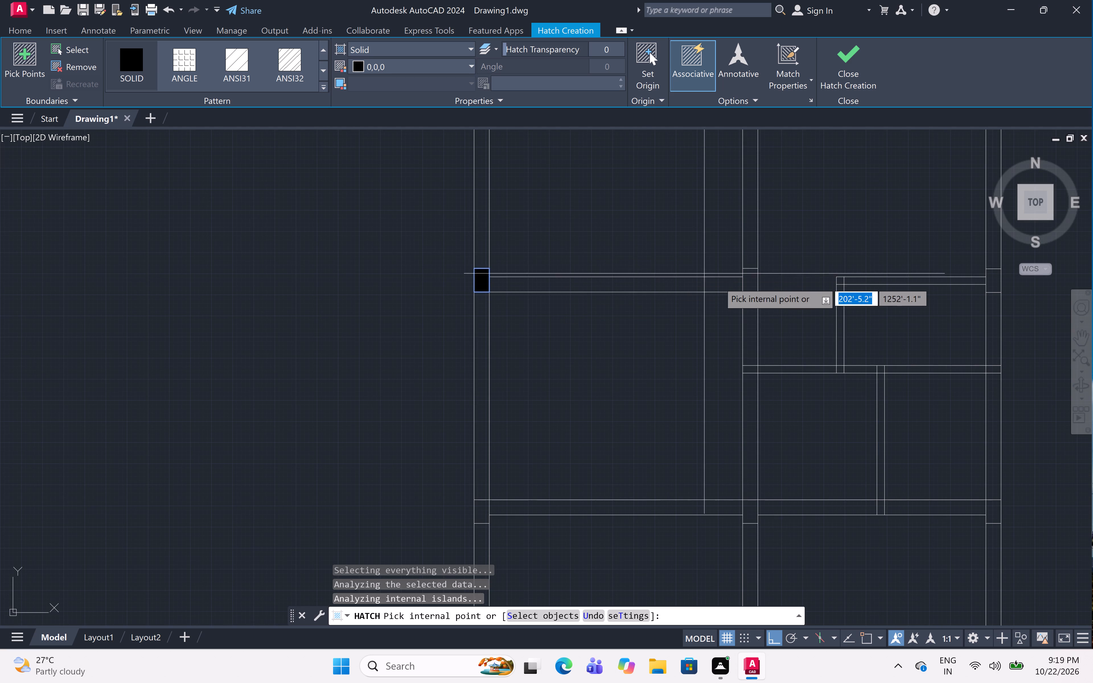
{"action": "scroll", "coordinate": [759, 288], "scroll_direction": "up", "scroll_amount": 4}
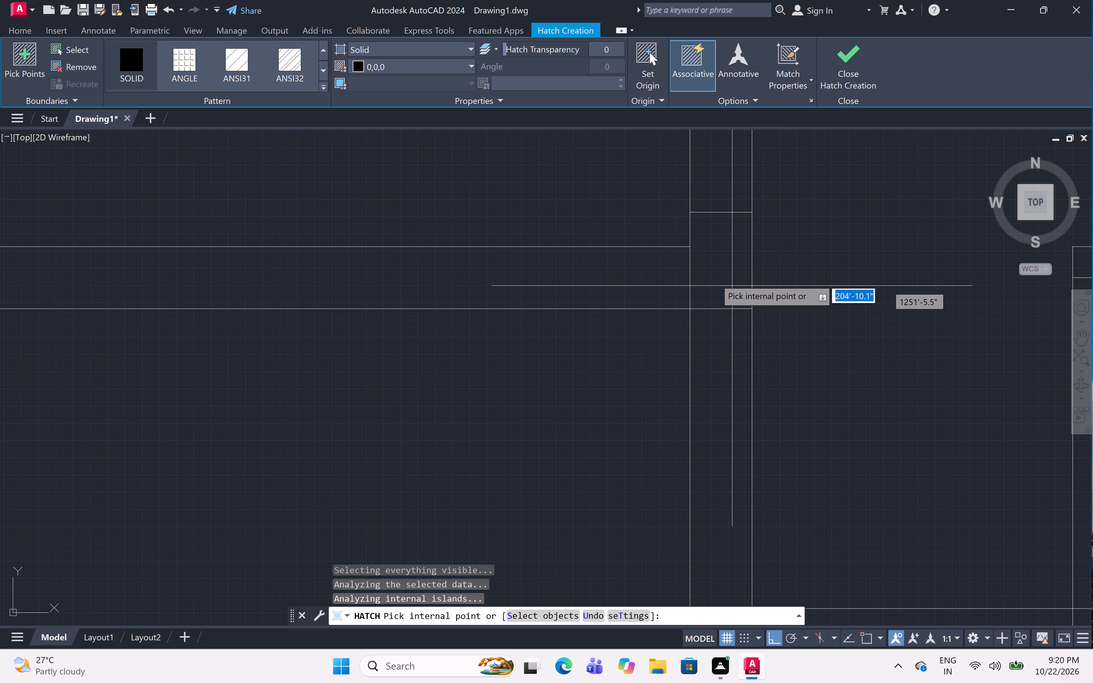
{"action": "left_click", "coordinate": [708, 277]}
{"action": "scroll", "coordinate": [706, 264], "scroll_direction": "down", "scroll_amount": 8}
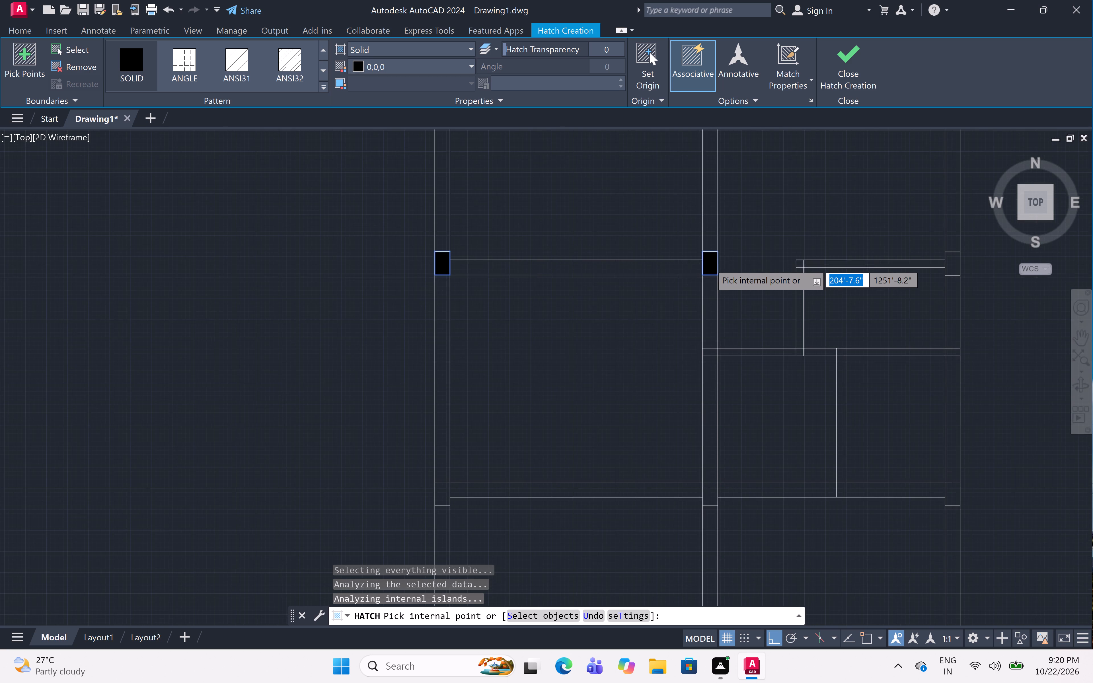
{"action": "scroll", "coordinate": [862, 263], "scroll_direction": "up", "scroll_amount": 5}
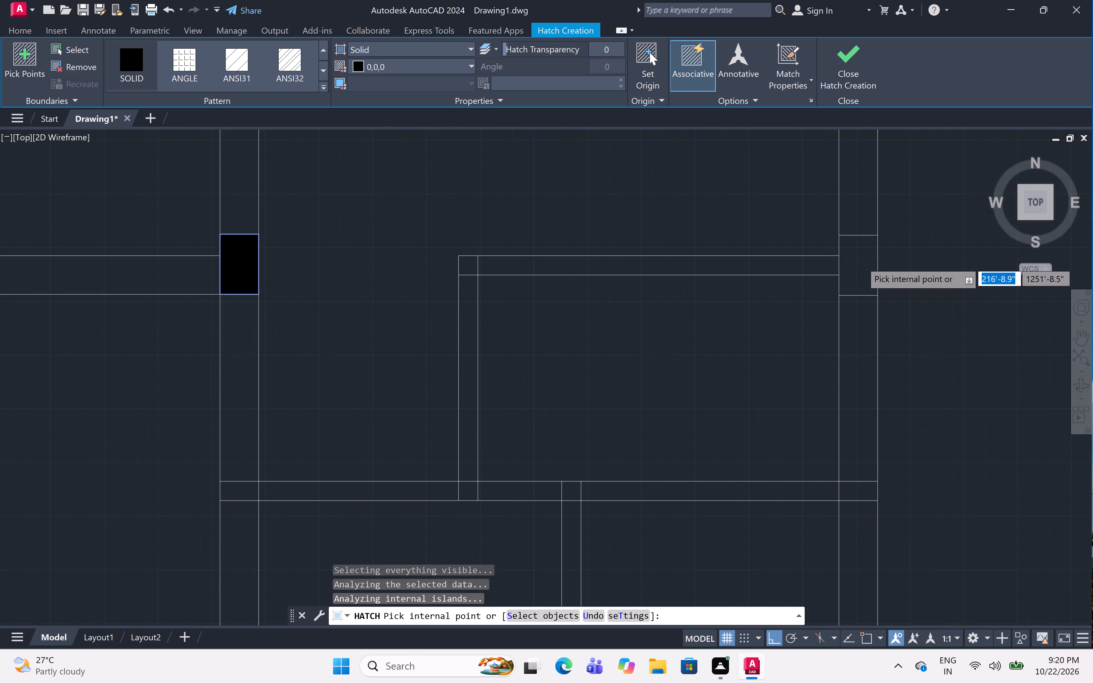
{"action": "left_click", "coordinate": [863, 262]}
{"action": "scroll", "coordinate": [856, 224], "scroll_direction": "down", "scroll_amount": 7}
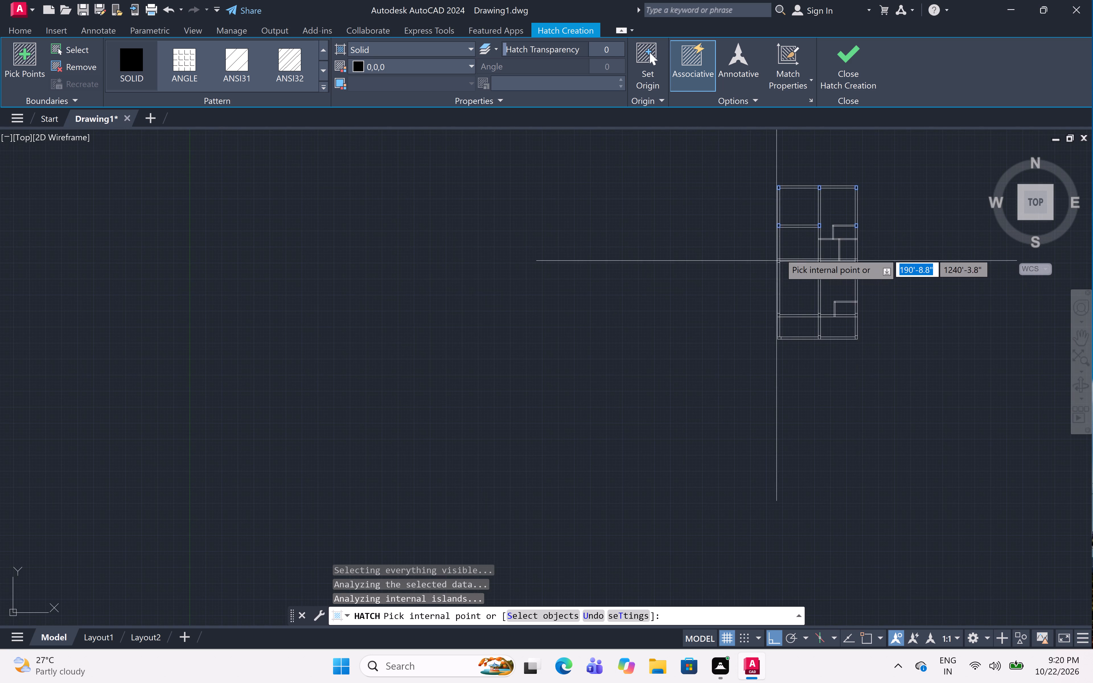
Add the solid hatch to the third row of columns from the top, at the left, central and right walls.
{"action": "scroll", "coordinate": [773, 262], "scroll_direction": "up", "scroll_amount": 7}
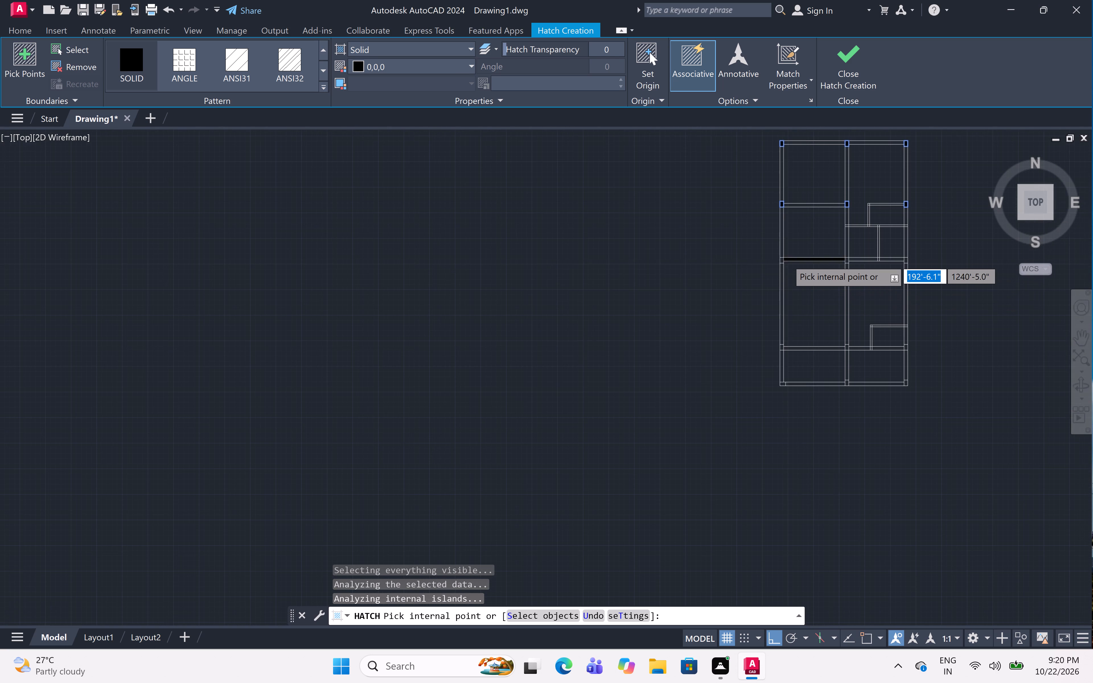
{"action": "scroll", "coordinate": [787, 260], "scroll_direction": "up", "scroll_amount": 3}
{"action": "left_click", "coordinate": [731, 256]}
{"action": "scroll", "coordinate": [624, 262], "scroll_direction": "down", "scroll_amount": 6}
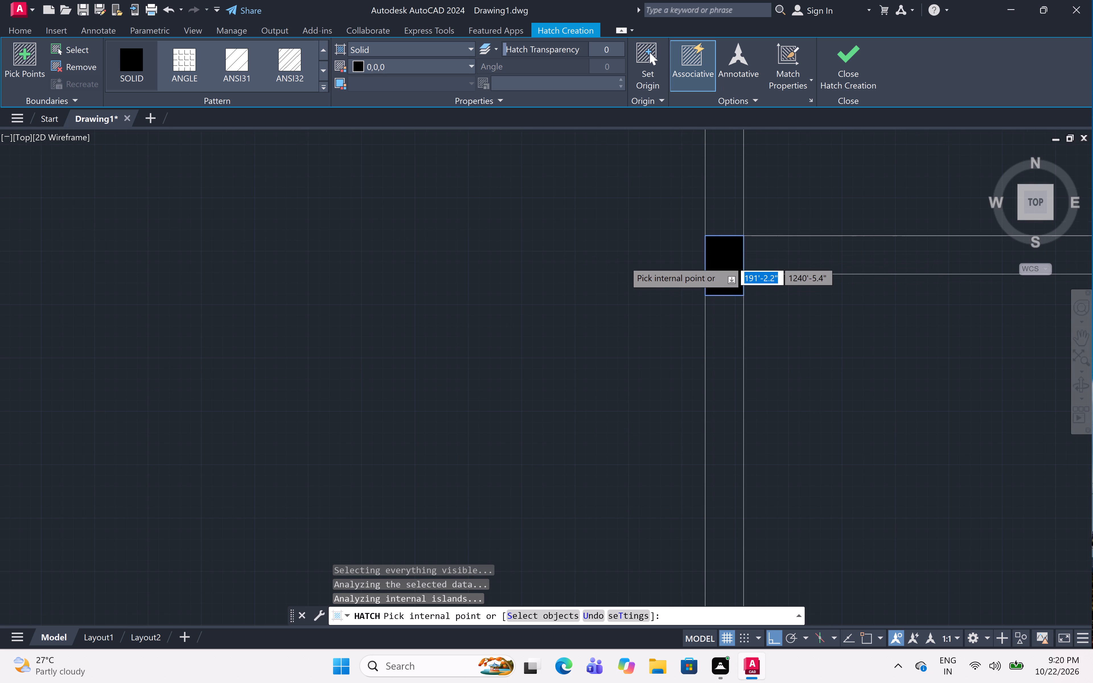
{"action": "middle_click_drag", "start_coordinate": [776, 261], "coordinate": [598, 264]}
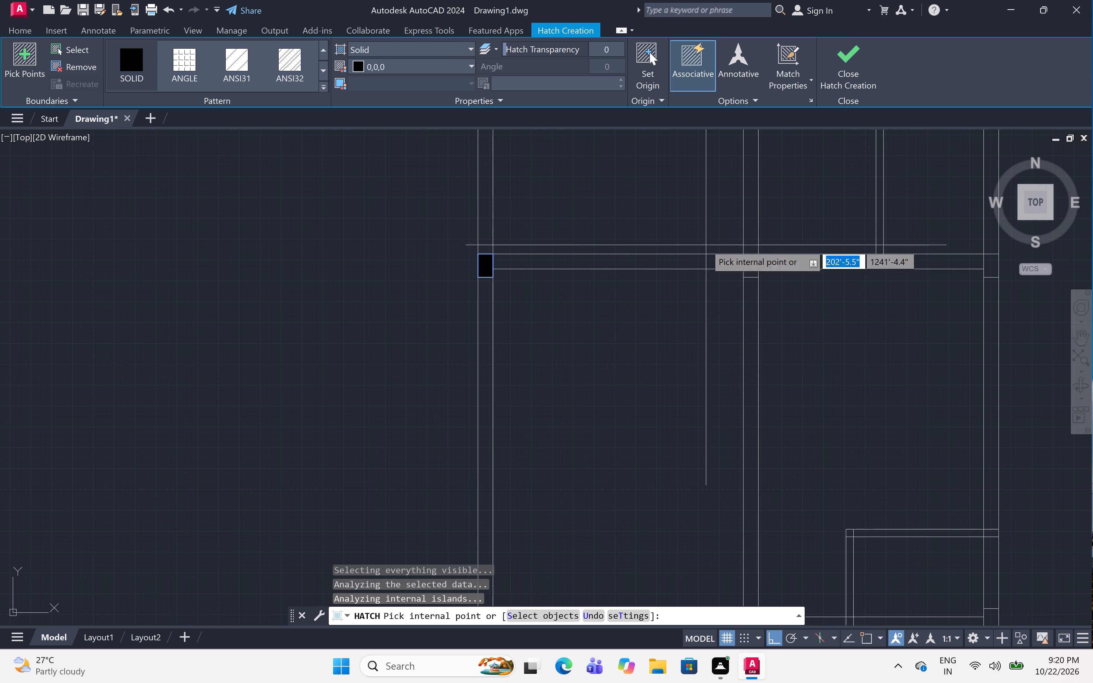
{"action": "left_click", "coordinate": [754, 266]}
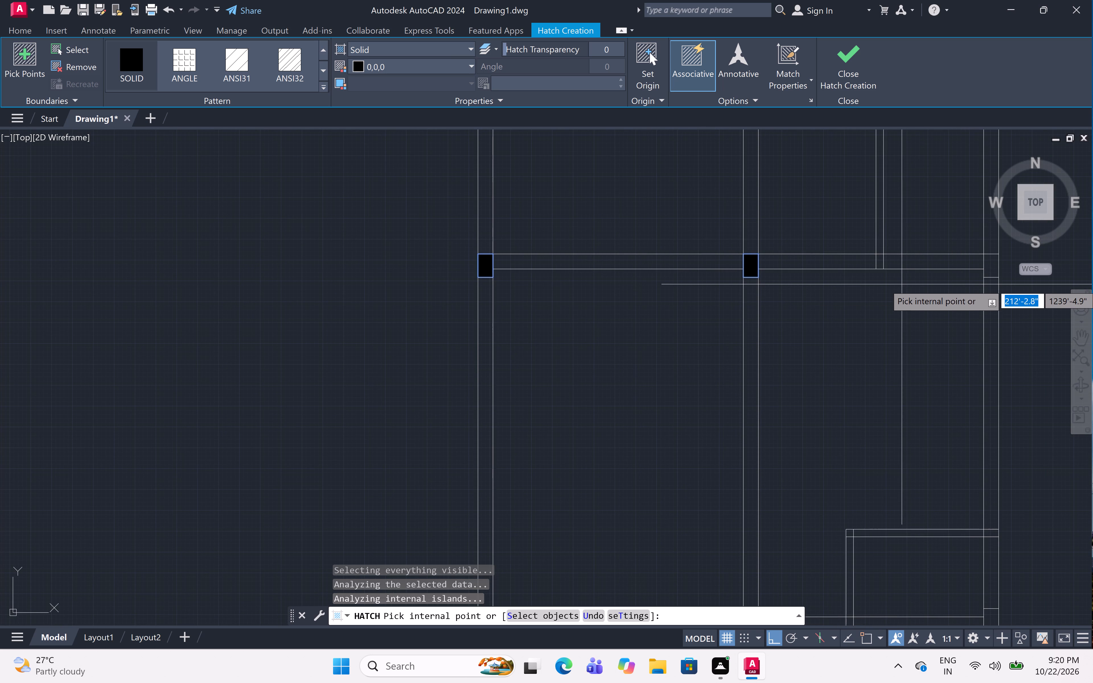
{"action": "middle_click_drag", "start_coordinate": [902, 284], "coordinate": [764, 294]}
{"action": "scroll", "coordinate": [764, 294], "scroll_direction": "down", "scroll_amount": 1}
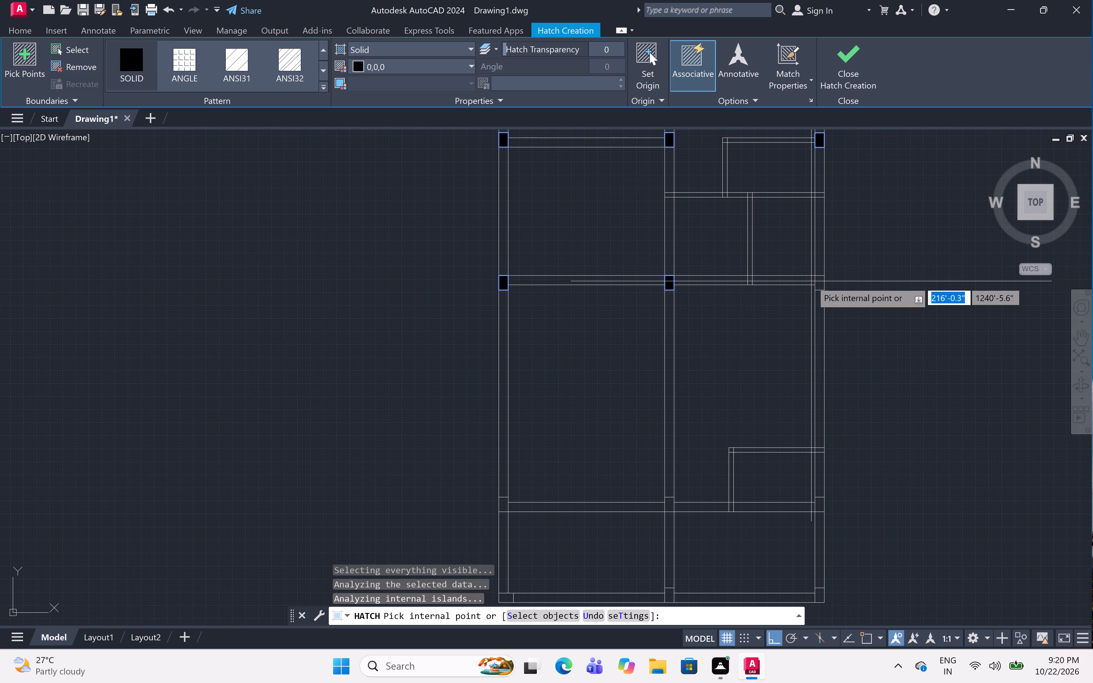
{"action": "scroll", "coordinate": [814, 281], "scroll_direction": "up", "scroll_amount": 3}
{"action": "left_click", "coordinate": [833, 282]}
{"action": "scroll", "coordinate": [843, 231], "scroll_direction": "down", "scroll_amount": 7}
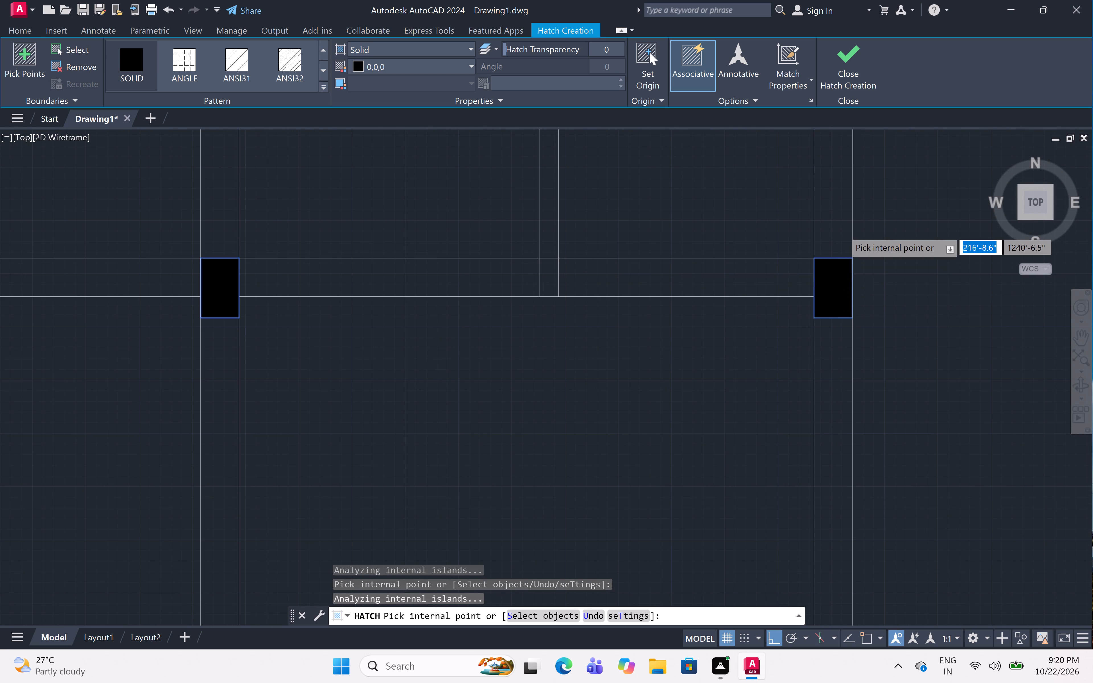
Add the solid hatch to the fourth row of columns from the top, at the left, central and right walls.
{"action": "scroll", "coordinate": [825, 281], "scroll_direction": "down", "scroll_amount": 2}
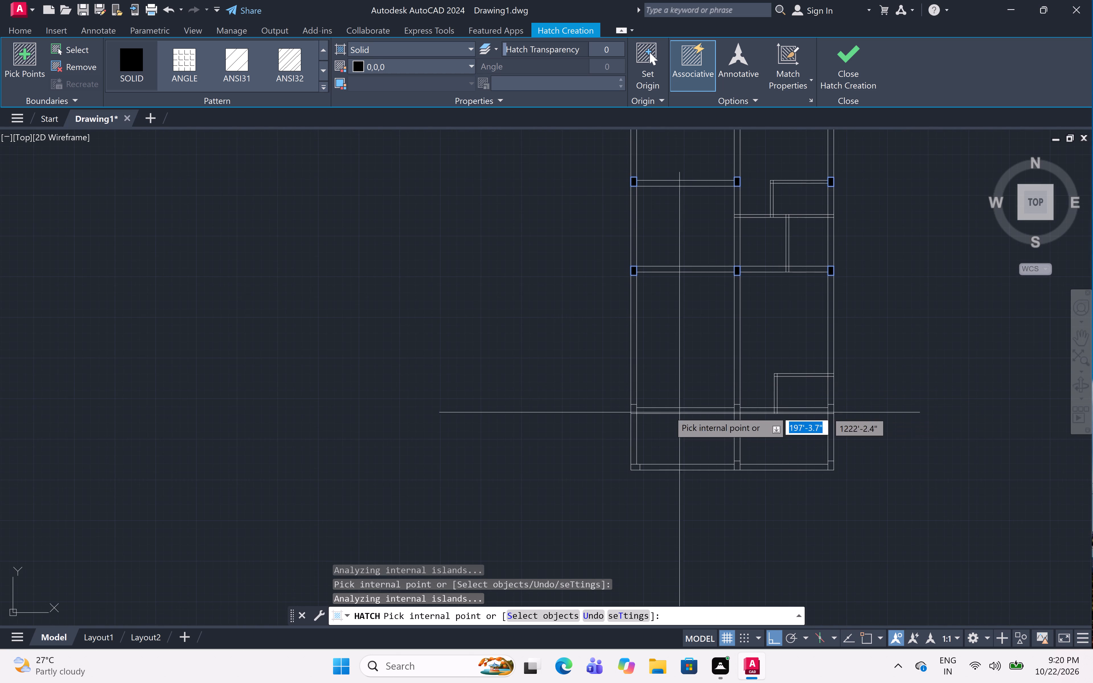
{"action": "scroll", "coordinate": [638, 410], "scroll_direction": "up", "scroll_amount": 4}
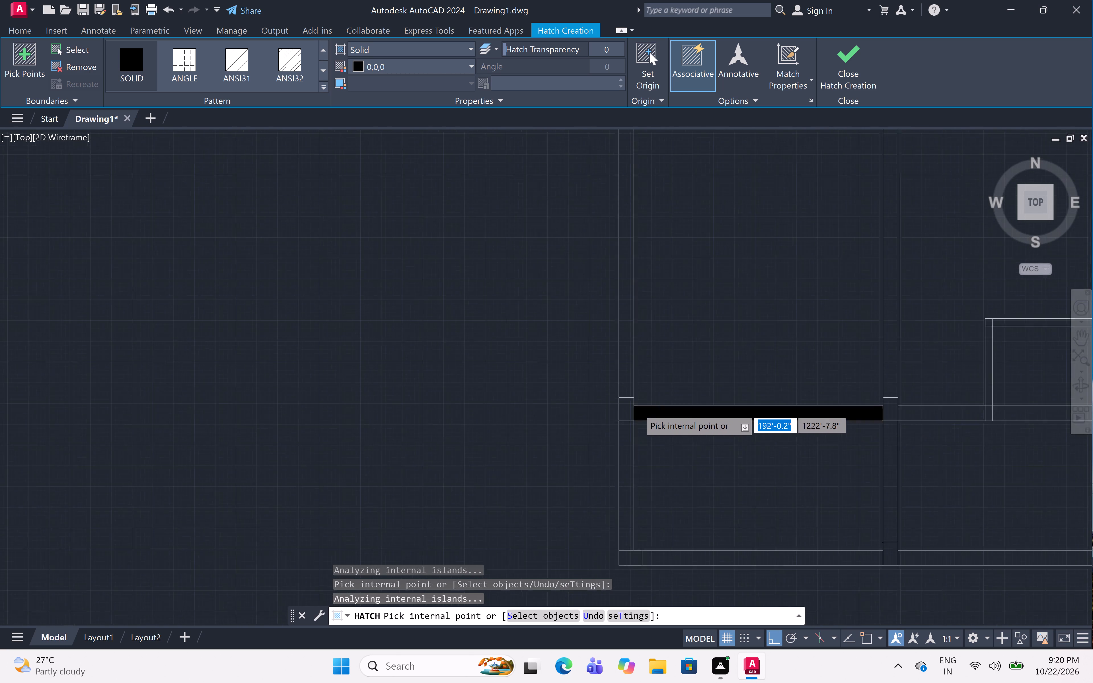
{"action": "scroll", "coordinate": [615, 416], "scroll_direction": "up", "scroll_amount": 2}
{"action": "left_click", "coordinate": [607, 415]}
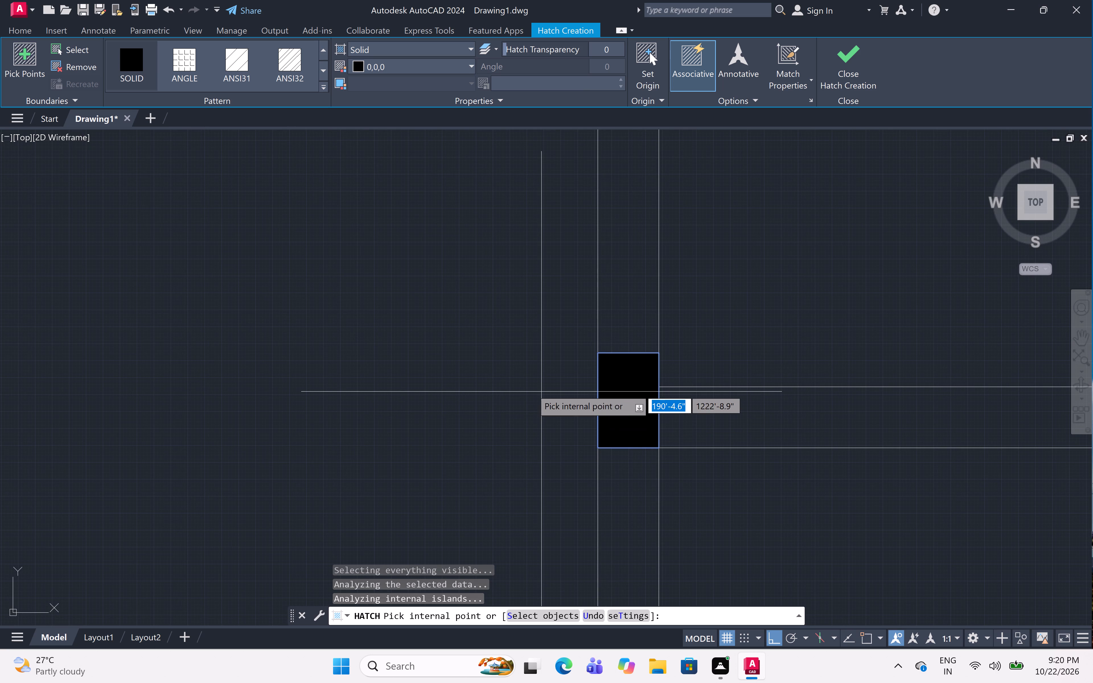
{"action": "scroll", "coordinate": [521, 384], "scroll_direction": "down", "scroll_amount": 6}
{"action": "scroll", "coordinate": [680, 362], "scroll_direction": "down", "scroll_amount": 3}
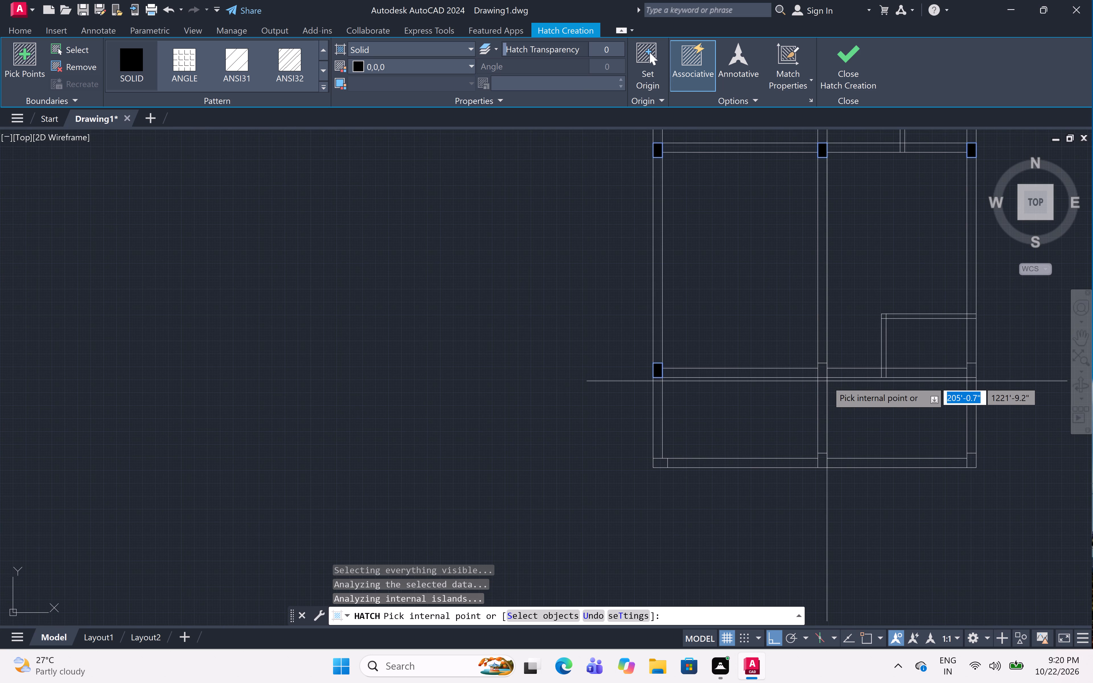
{"action": "scroll", "coordinate": [827, 380], "scroll_direction": "up", "scroll_amount": 4}
{"action": "scroll", "coordinate": [819, 359], "scroll_direction": "up", "scroll_amount": 5}
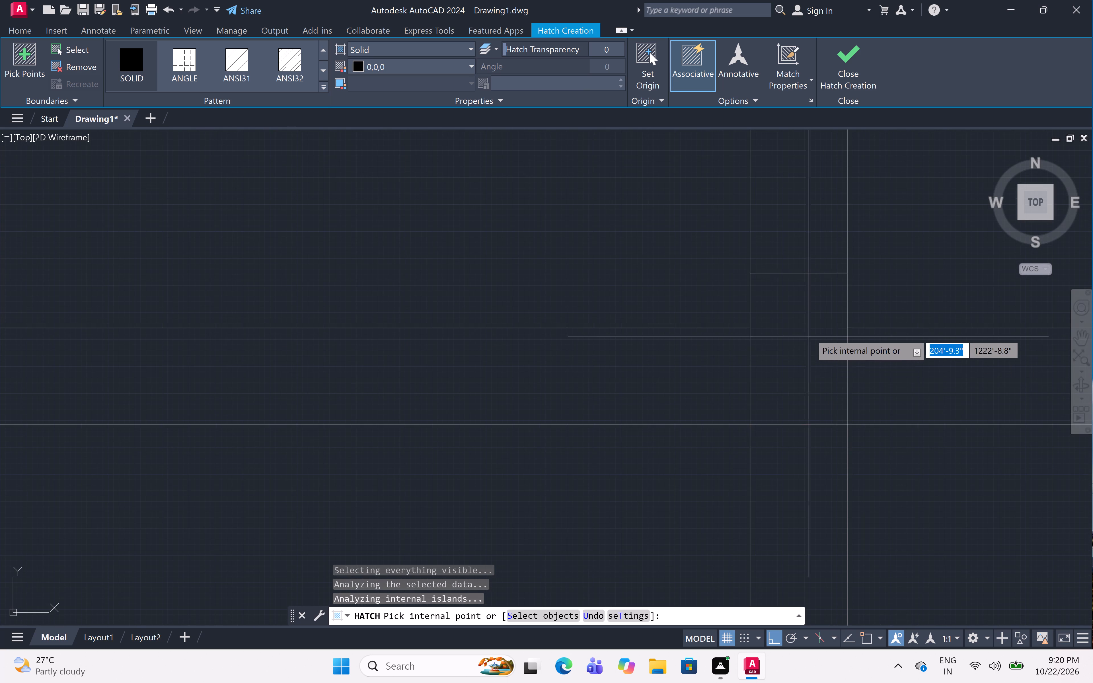
{"action": "left_click", "coordinate": [810, 332]}
{"action": "scroll", "coordinate": [697, 347], "scroll_direction": "down", "scroll_amount": 10}
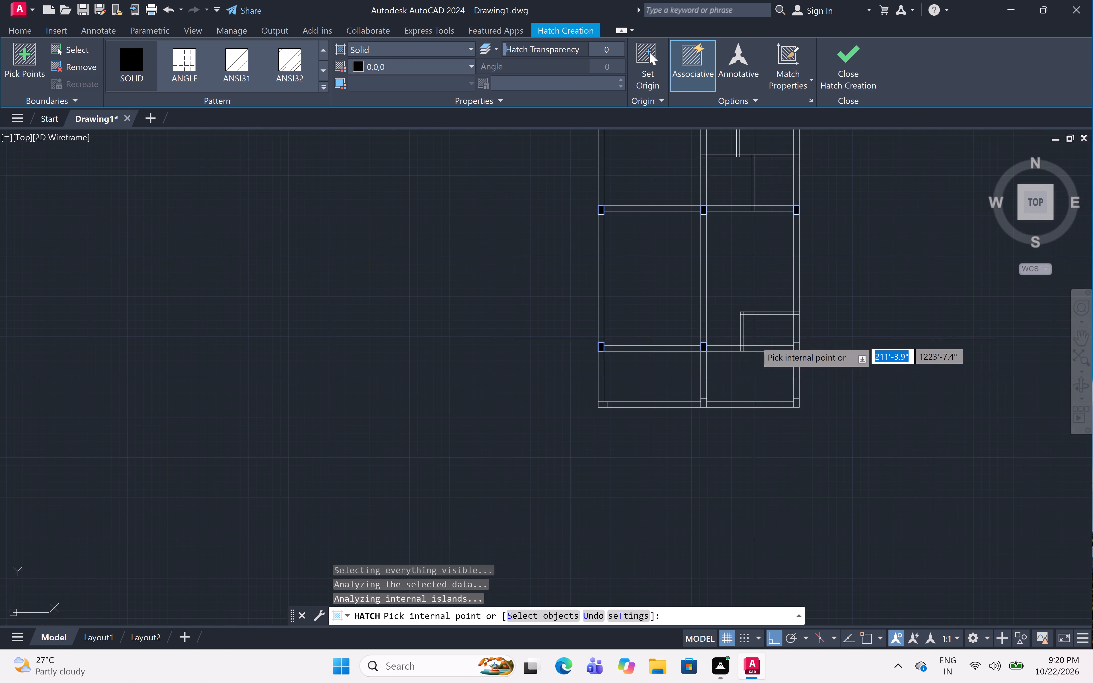
{"action": "scroll", "coordinate": [795, 351], "scroll_direction": "up", "scroll_amount": 6}
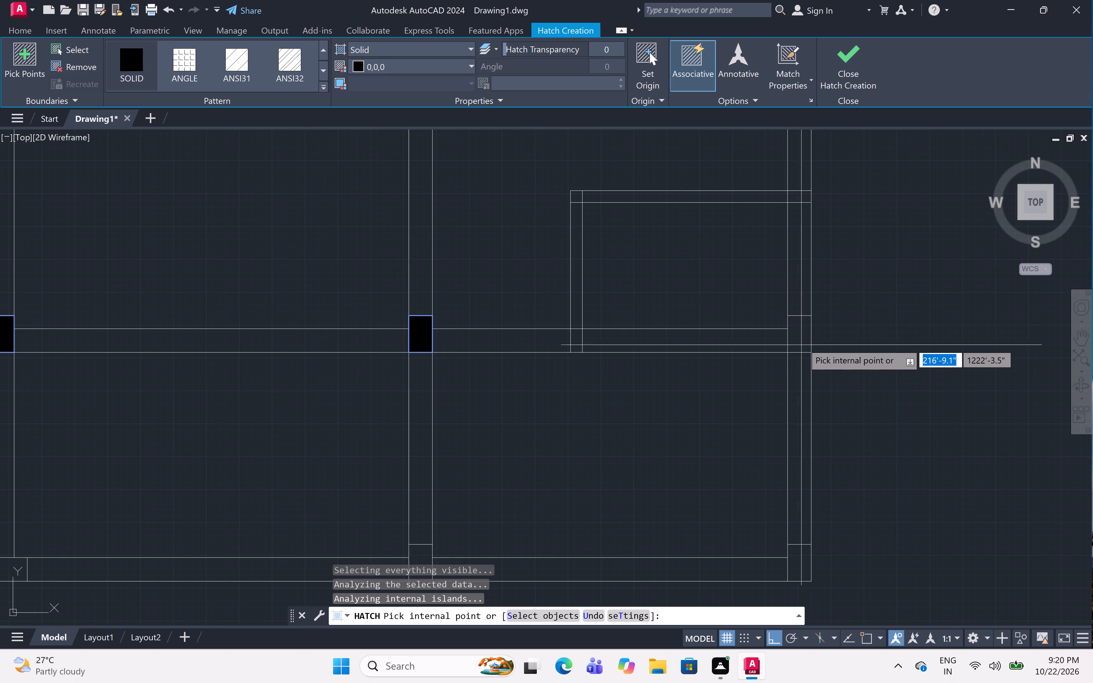
{"action": "scroll", "coordinate": [804, 343], "scroll_direction": "up", "scroll_amount": 3}
{"action": "left_click", "coordinate": [805, 341]}
Add the solid hatch to the bottom wall's right, central and left corner columns and finish the Hatch command.
{"action": "scroll", "coordinate": [802, 297], "scroll_direction": "down", "scroll_amount": 6}
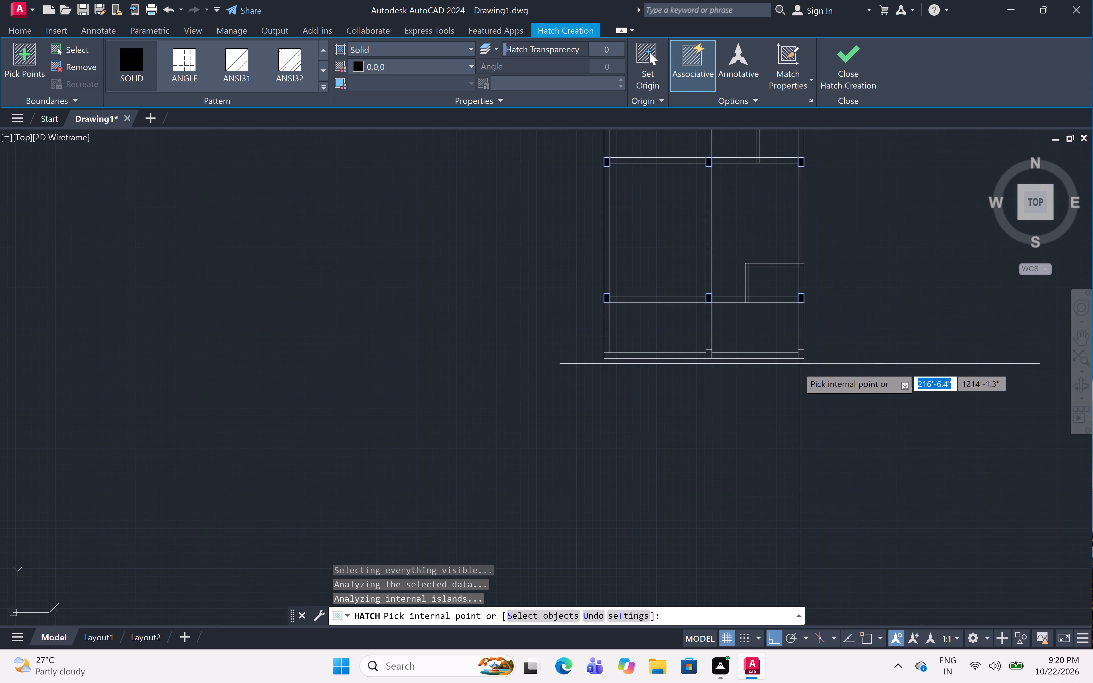
{"action": "scroll", "coordinate": [800, 350], "scroll_direction": "up", "scroll_amount": 5}
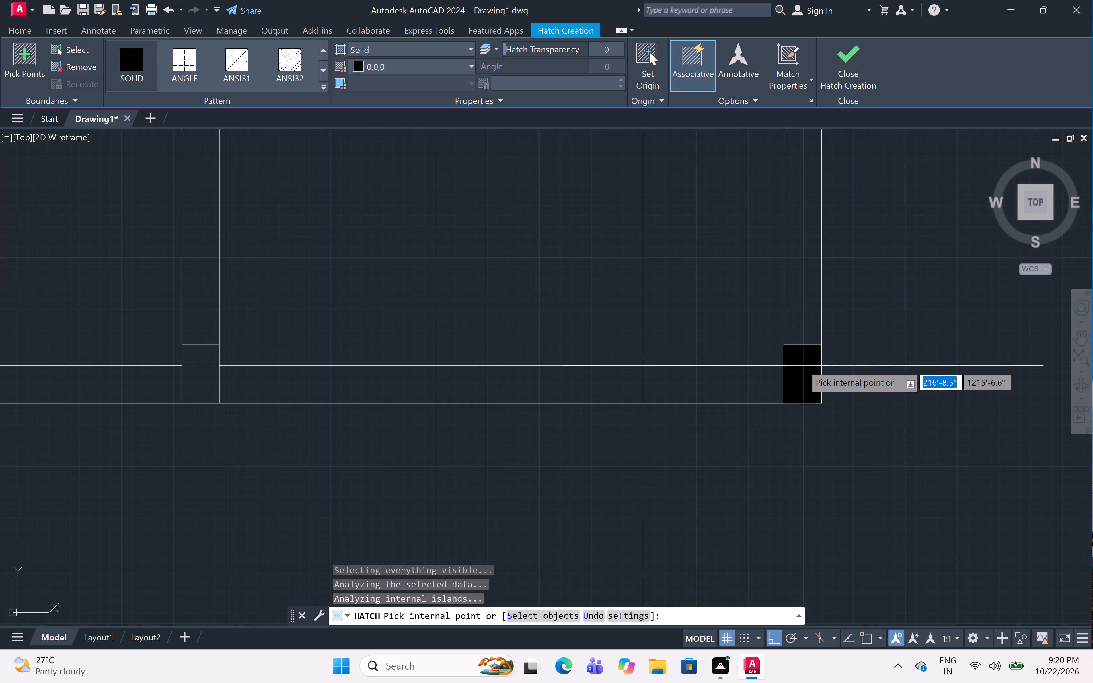
{"action": "left_click", "coordinate": [803, 366]}
{"action": "scroll", "coordinate": [808, 360], "scroll_direction": "down", "scroll_amount": 4}
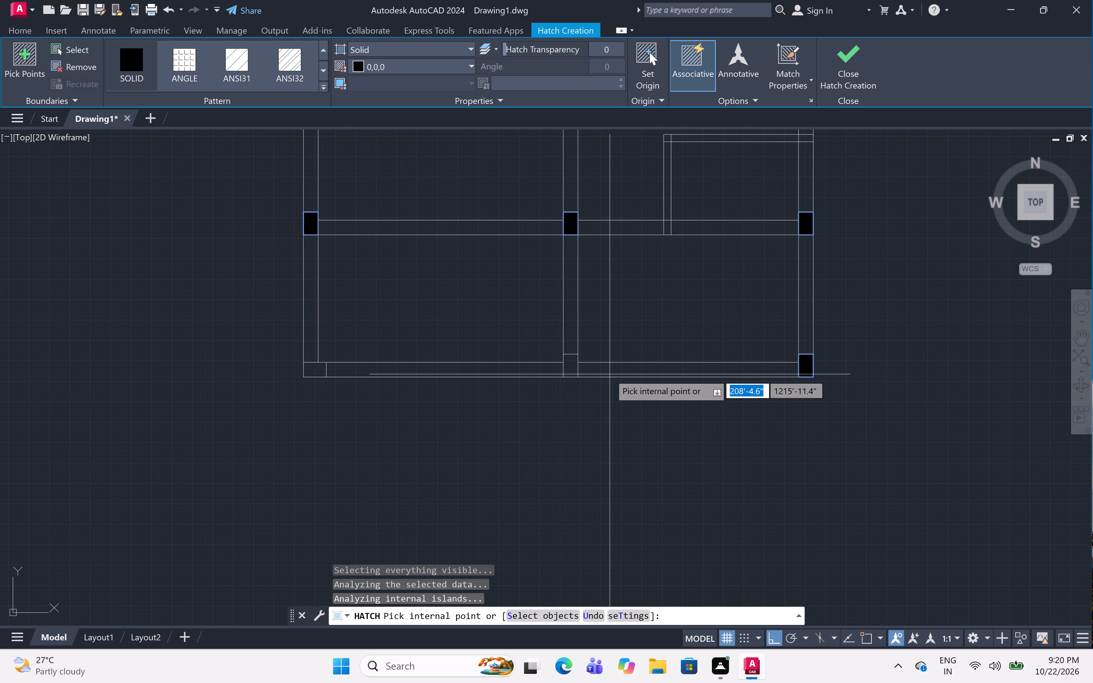
{"action": "scroll", "coordinate": [570, 367], "scroll_direction": "up", "scroll_amount": 4}
{"action": "left_click", "coordinate": [570, 364]}
{"action": "scroll", "coordinate": [730, 311], "scroll_direction": "down", "scroll_amount": 2}
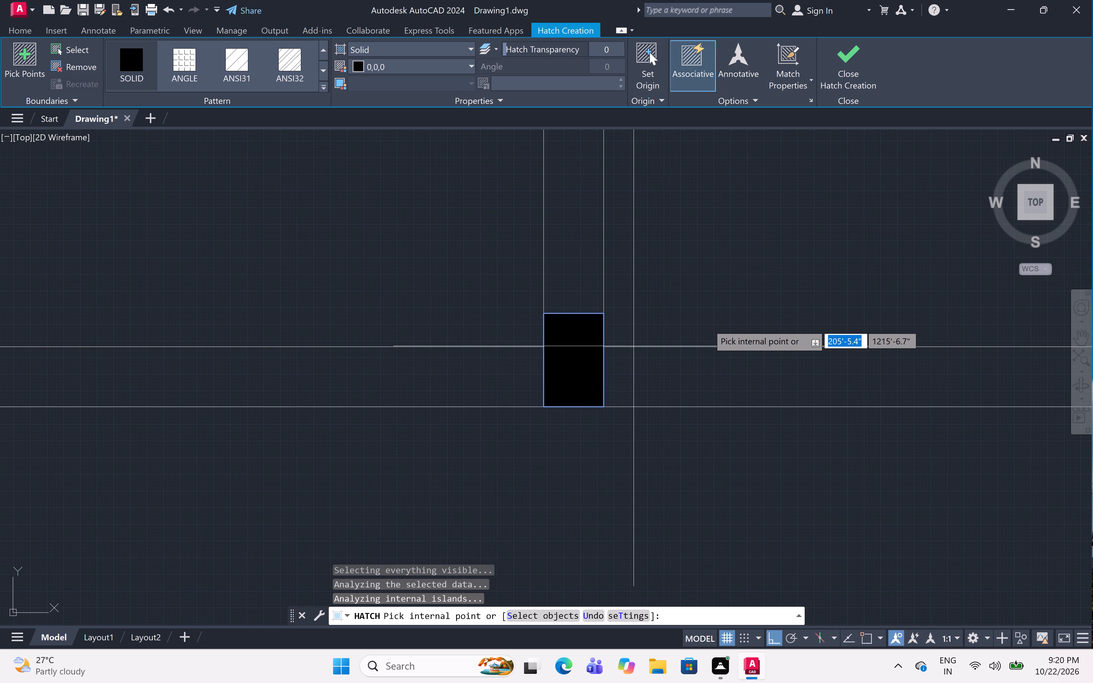
{"action": "scroll", "coordinate": [728, 312], "scroll_direction": "down", "scroll_amount": 1}
{"action": "middle_click_drag", "start_coordinate": [730, 310], "coordinate": [898, 325]}
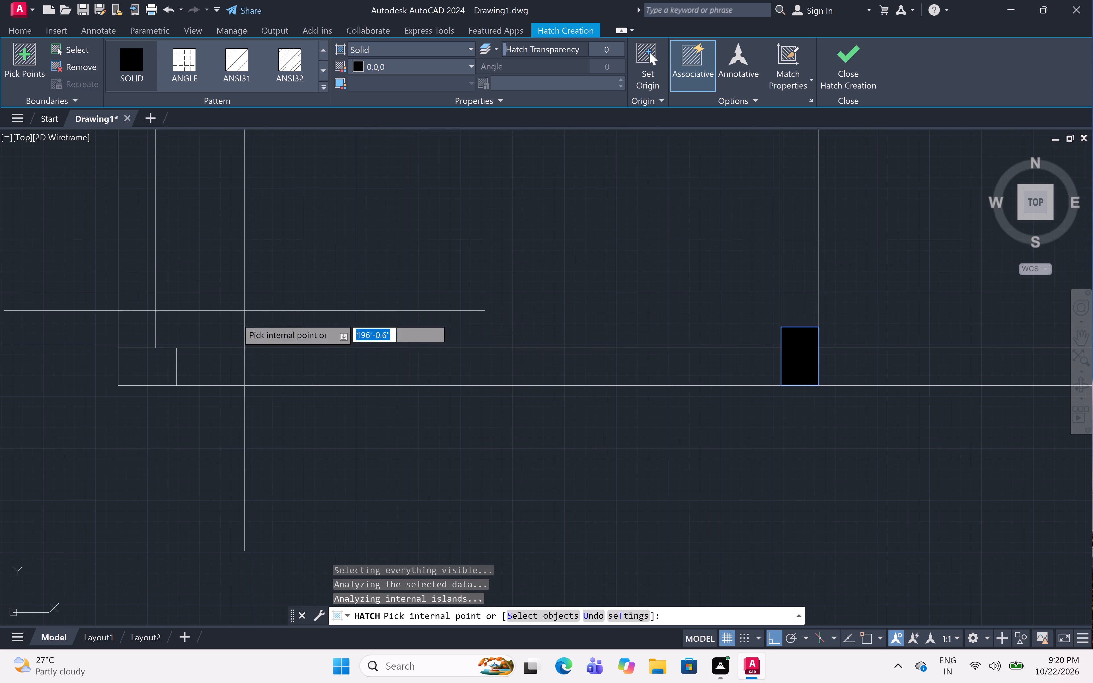
{"action": "left_click", "coordinate": [146, 360]}
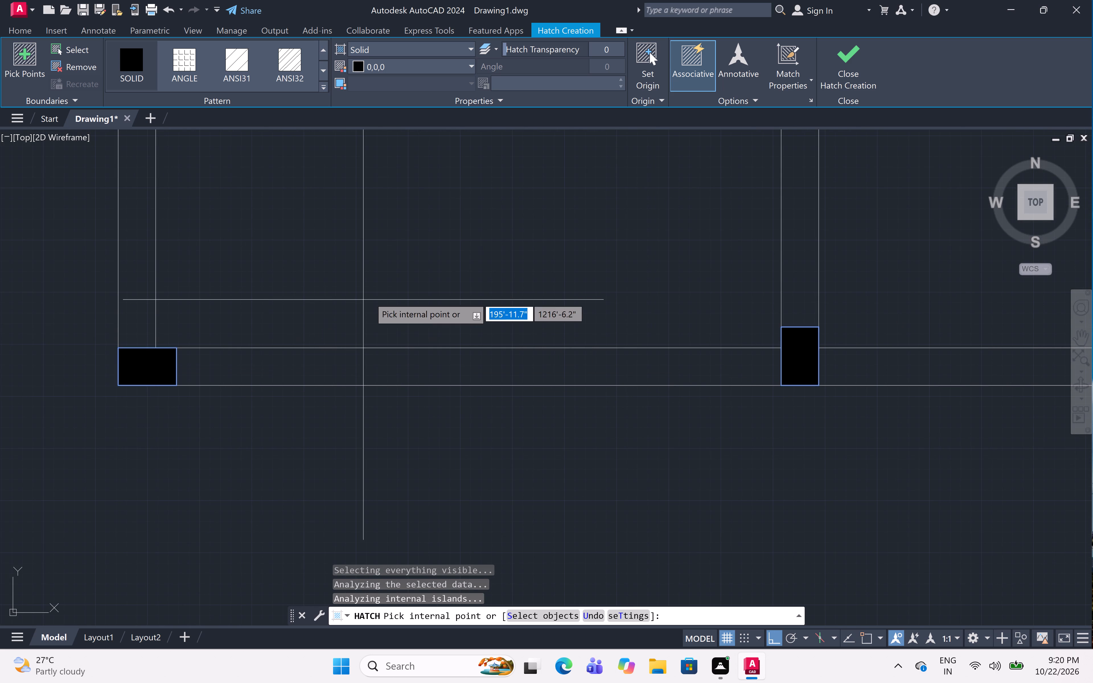
{"action": "scroll", "coordinate": [400, 289], "scroll_direction": "down", "scroll_amount": 6}
{"action": "scroll", "coordinate": [448, 273], "scroll_direction": "down", "scroll_amount": 5}
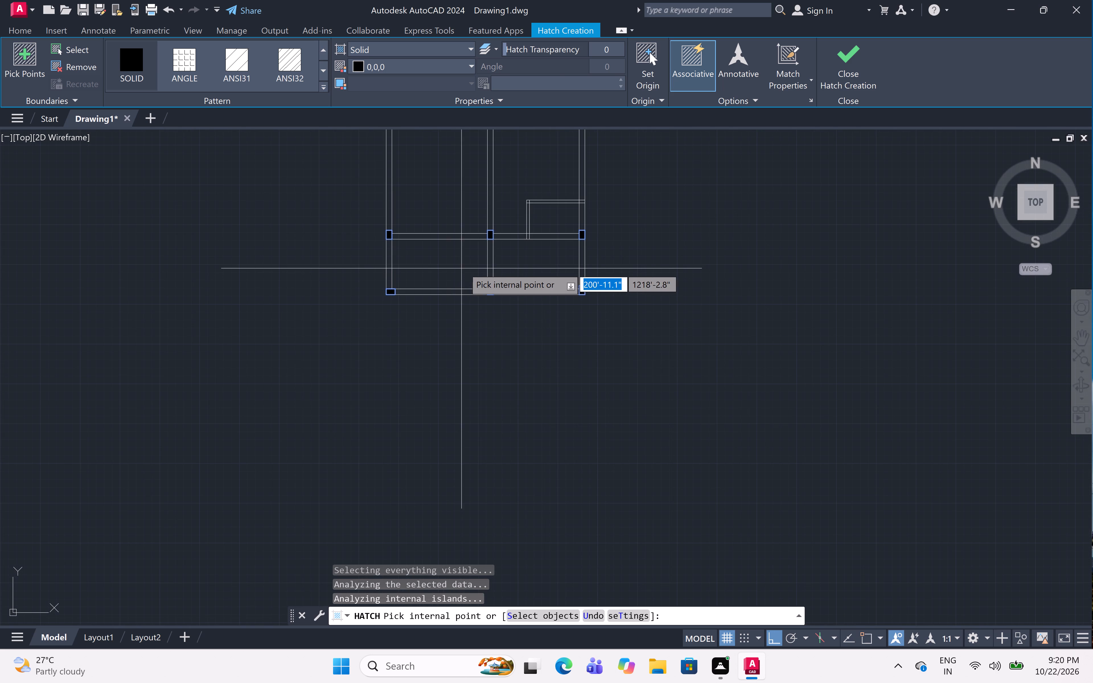
{"action": "middle_click_drag", "start_coordinate": [517, 202], "coordinate": [575, 359]}
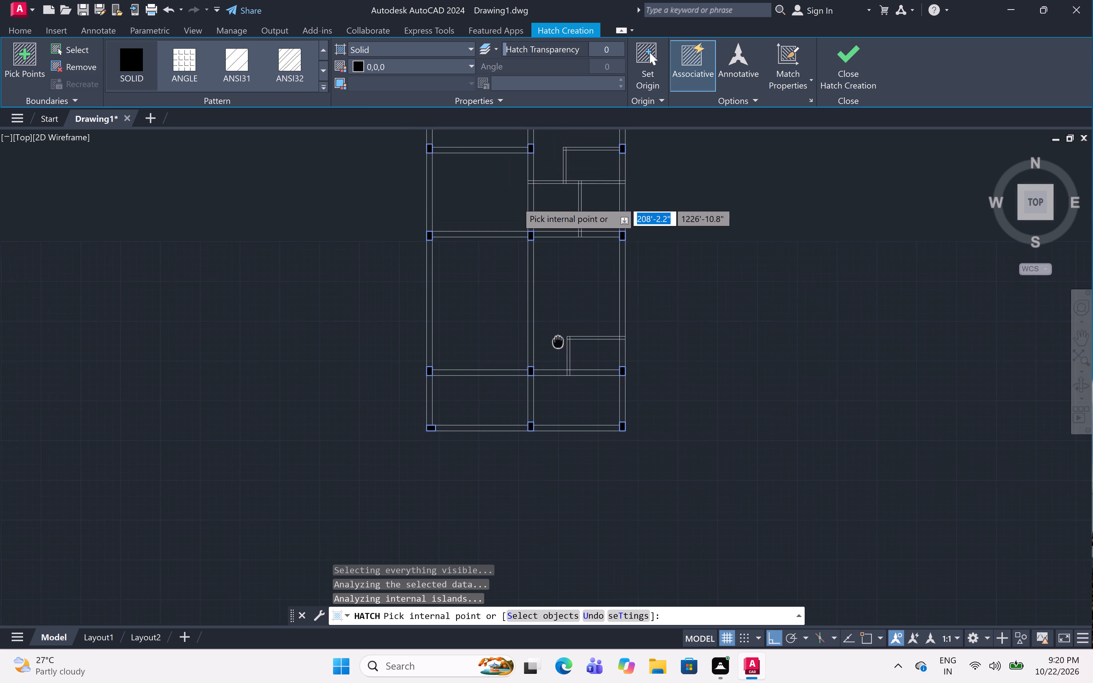
{"action": "middle_click_drag", "start_coordinate": [575, 359], "coordinate": [577, 363]}
{"action": "middle_click", "coordinate": [577, 363]}
{"action": "middle_click_drag", "start_coordinate": [577, 363], "coordinate": [581, 372]}
{"action": "middle_click_drag", "start_coordinate": [586, 380], "coordinate": [588, 389]}
{"action": "middle_click_drag", "start_coordinate": [589, 392], "coordinate": [600, 444]}
{"action": "scroll", "coordinate": [593, 422], "scroll_direction": "down", "scroll_amount": 1}
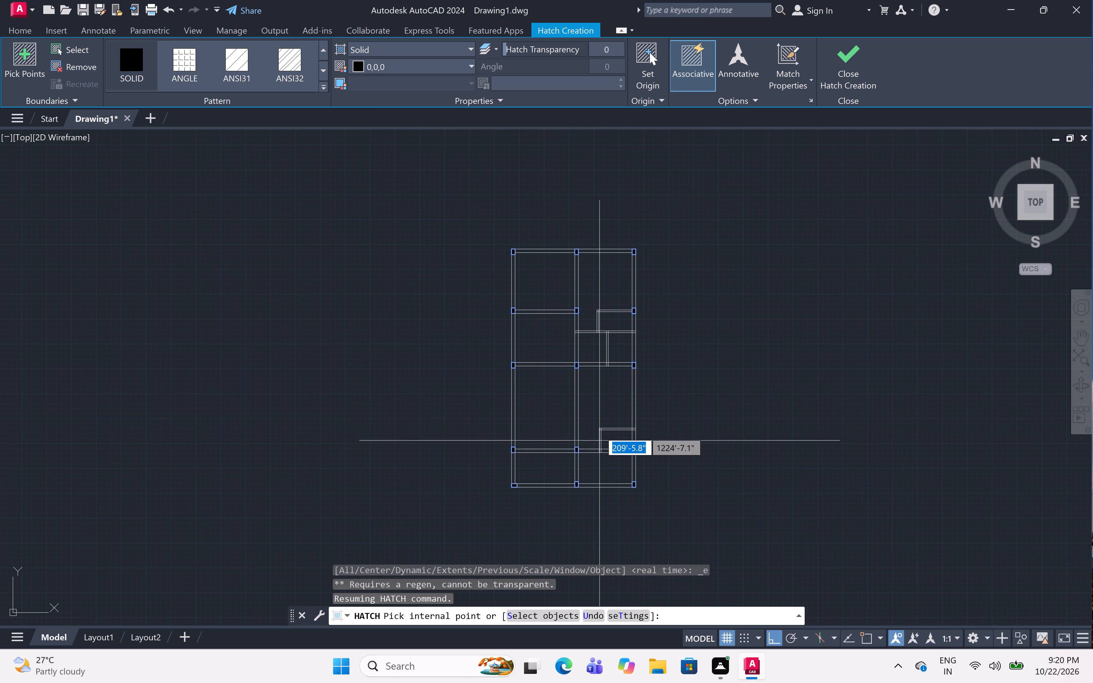
{"action": "key", "text": "Escape"}
Draw a line 3' leftward from the top-centre column's upper-left corner along the top wall, then down across the wall's thickness.
{"action": "scroll", "coordinate": [592, 396], "scroll_direction": "up", "scroll_amount": 1}
{"action": "middle_click_drag", "start_coordinate": [592, 395], "coordinate": [611, 390]}
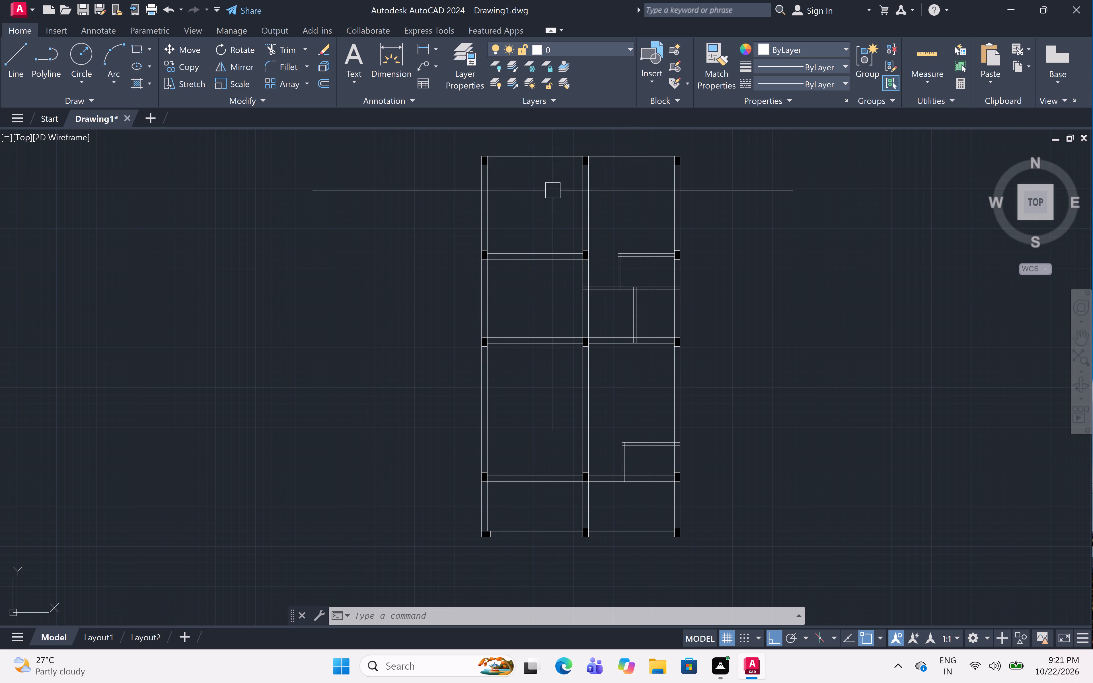
{"action": "scroll", "coordinate": [566, 253], "scroll_direction": "up", "scroll_amount": 3}
{"action": "middle_click_drag", "start_coordinate": [590, 232], "coordinate": [591, 232]}
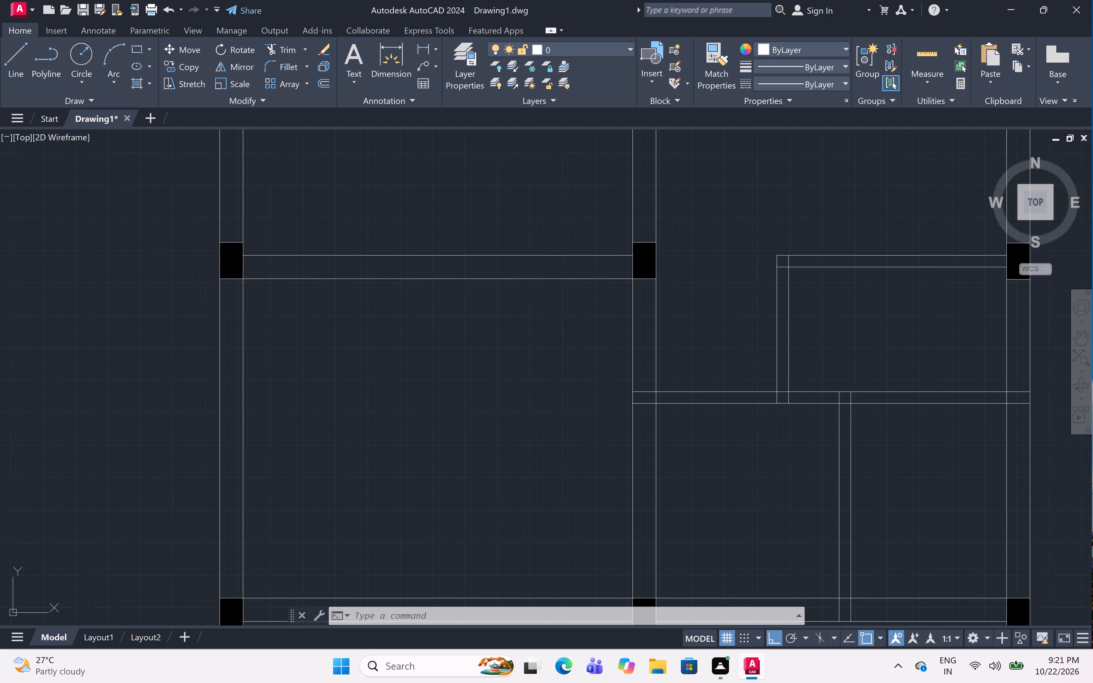
{"action": "middle_click_drag", "start_coordinate": [591, 232], "coordinate": [593, 268]}
{"action": "scroll", "coordinate": [595, 260], "scroll_direction": "down", "scroll_amount": 2}
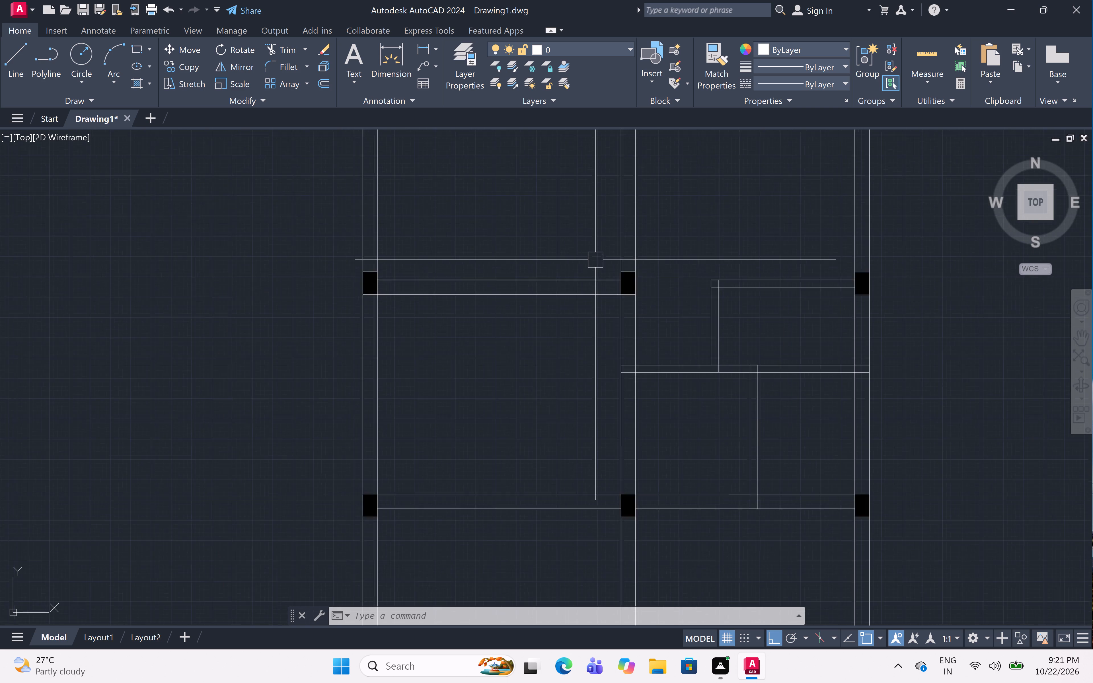
{"action": "middle_click_drag", "start_coordinate": [596, 260], "coordinate": [575, 388]}
{"action": "scroll", "coordinate": [586, 242], "scroll_direction": "up", "scroll_amount": 2}
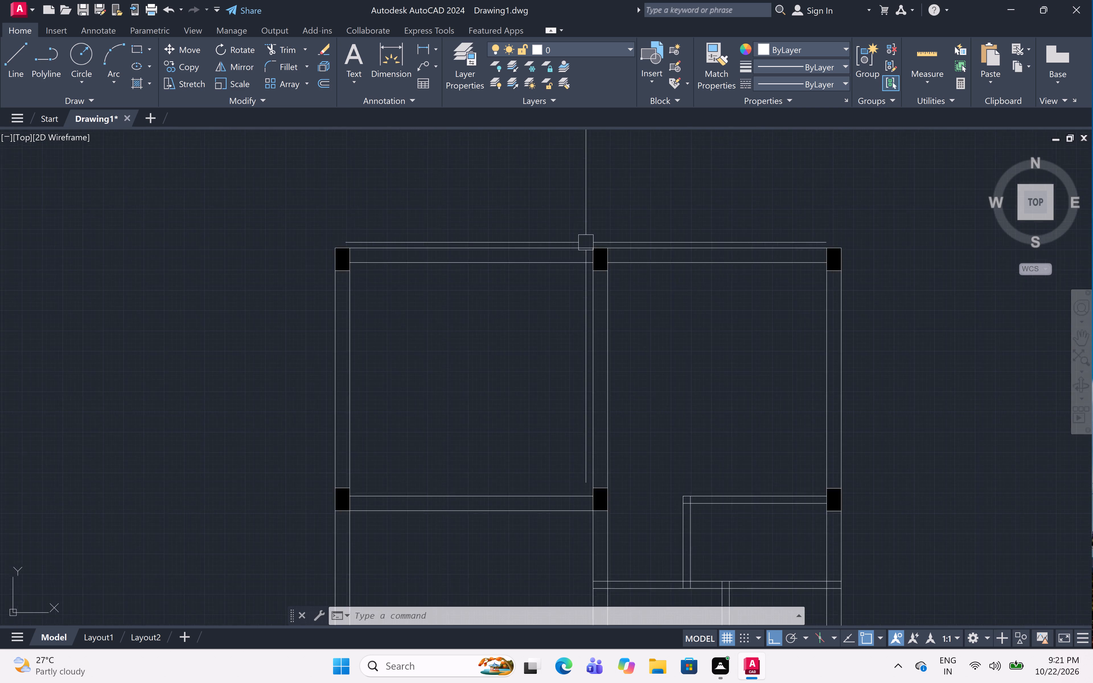
{"action": "scroll", "coordinate": [586, 242], "scroll_direction": "up", "scroll_amount": 2}
{"action": "key", "text": "l"}
{"action": "key", "text": "space"}
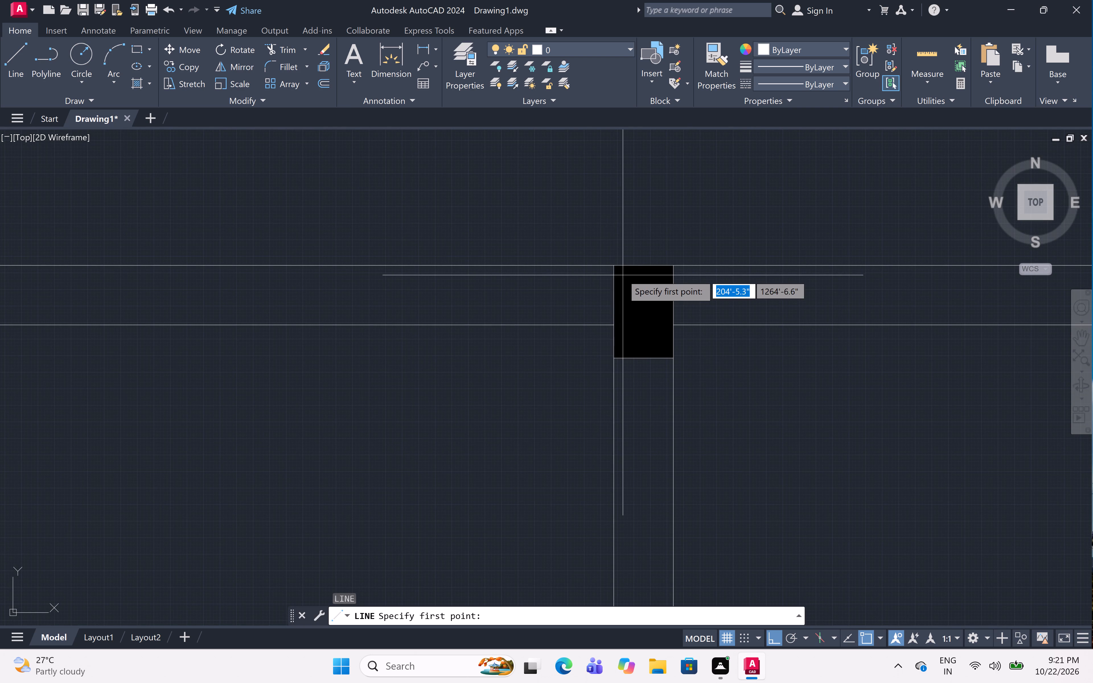
{"action": "left_click", "coordinate": [615, 266]}
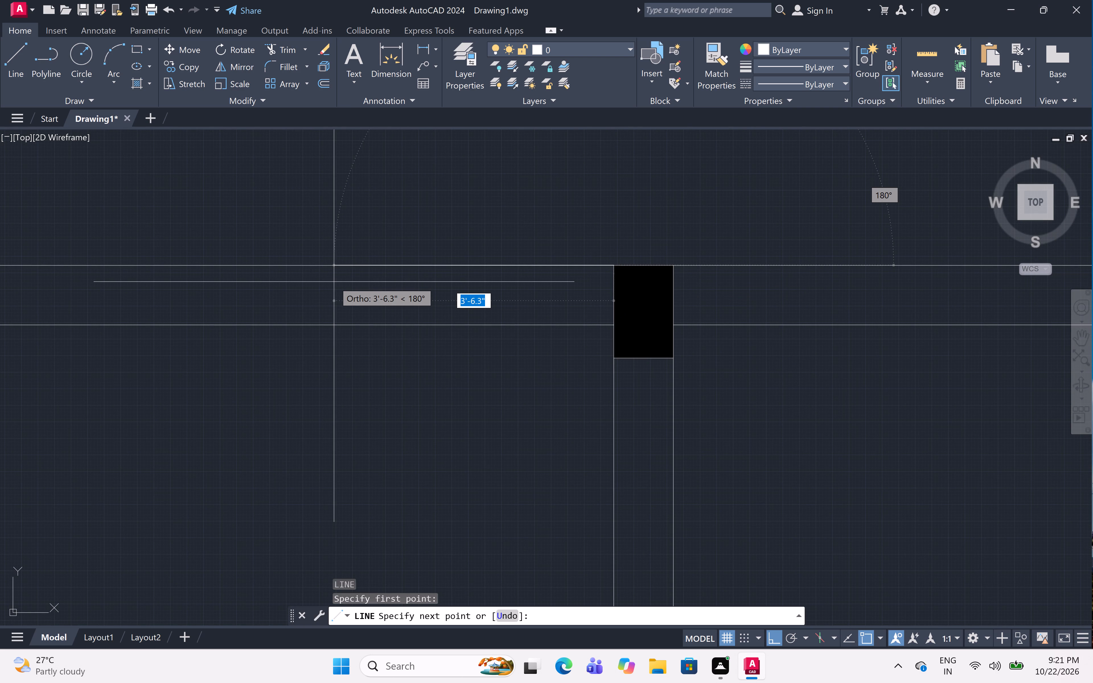
{"action": "key", "text": "3"}
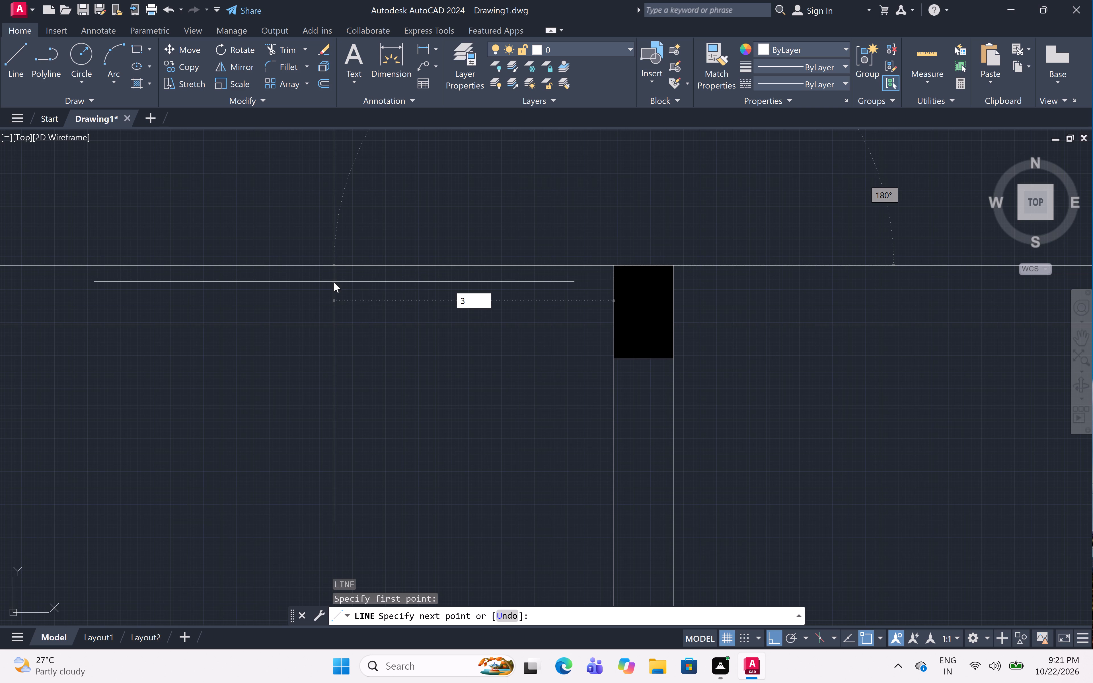
{"action": "type", "text": "'"}
{"action": "key", "text": "space"}
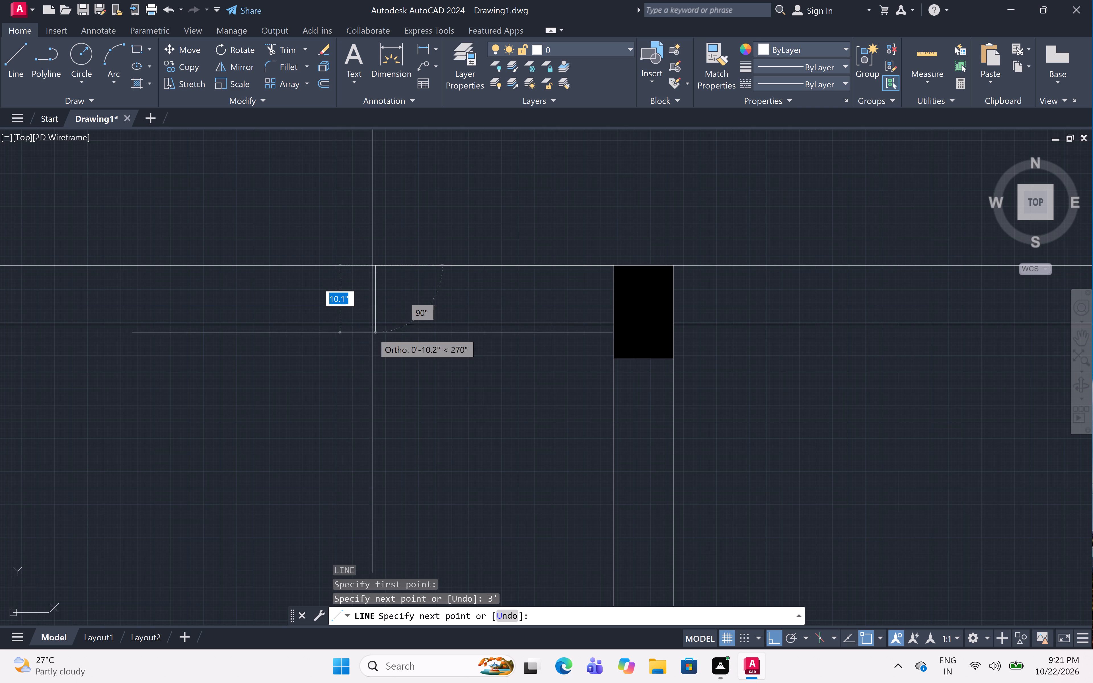
{"action": "left_click", "coordinate": [376, 326]}
{"action": "key", "text": "Escape"}
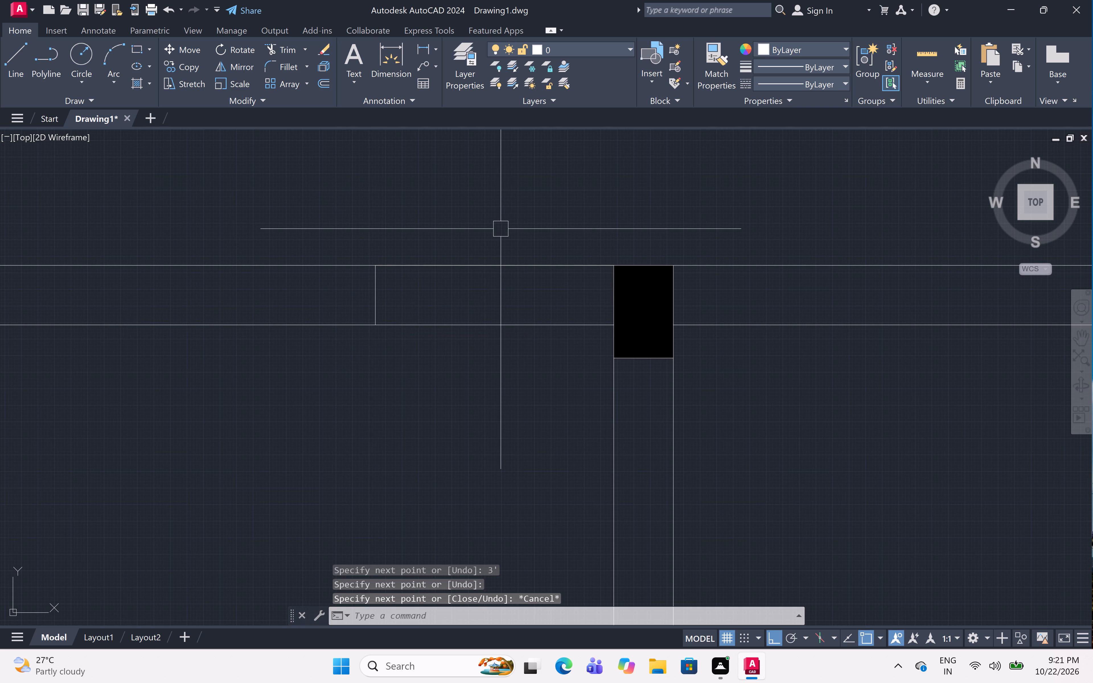
Trim both top-wall lines between the new cross line and the top-centre column to cut an opening in the upper-left room.
{"action": "type", "text": "tr"}
{"action": "key", "text": "space"}
{"action": "left_click", "coordinate": [501, 229]}
{"action": "left_click", "coordinate": [482, 360]}
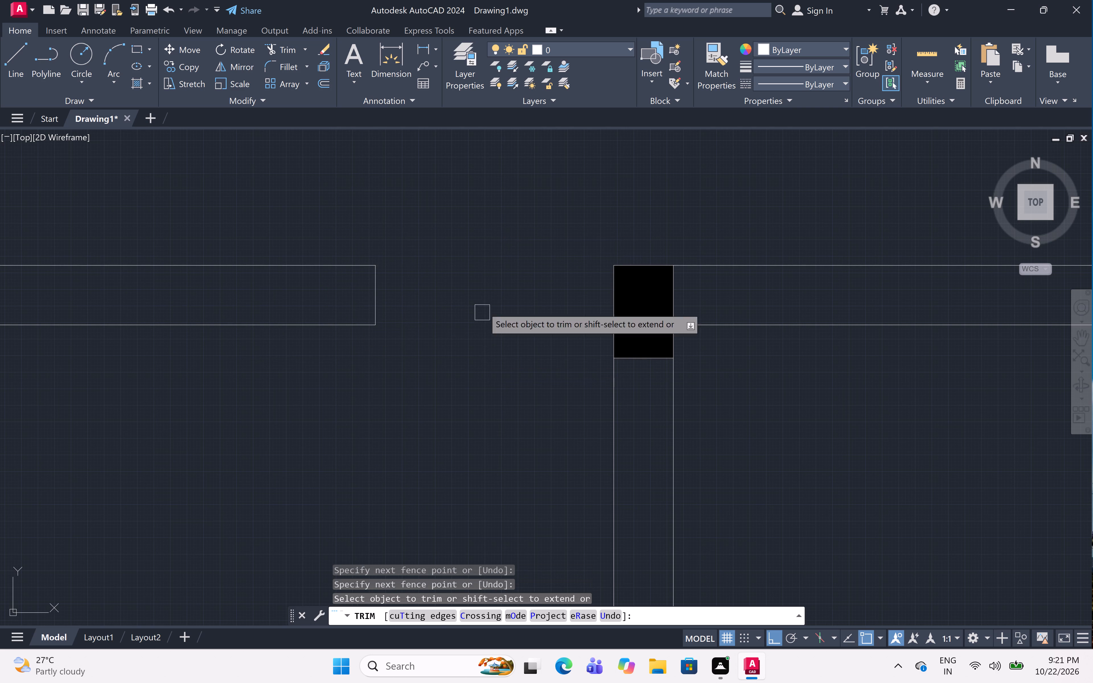
{"action": "scroll", "coordinate": [493, 251], "scroll_direction": "down", "scroll_amount": 6}
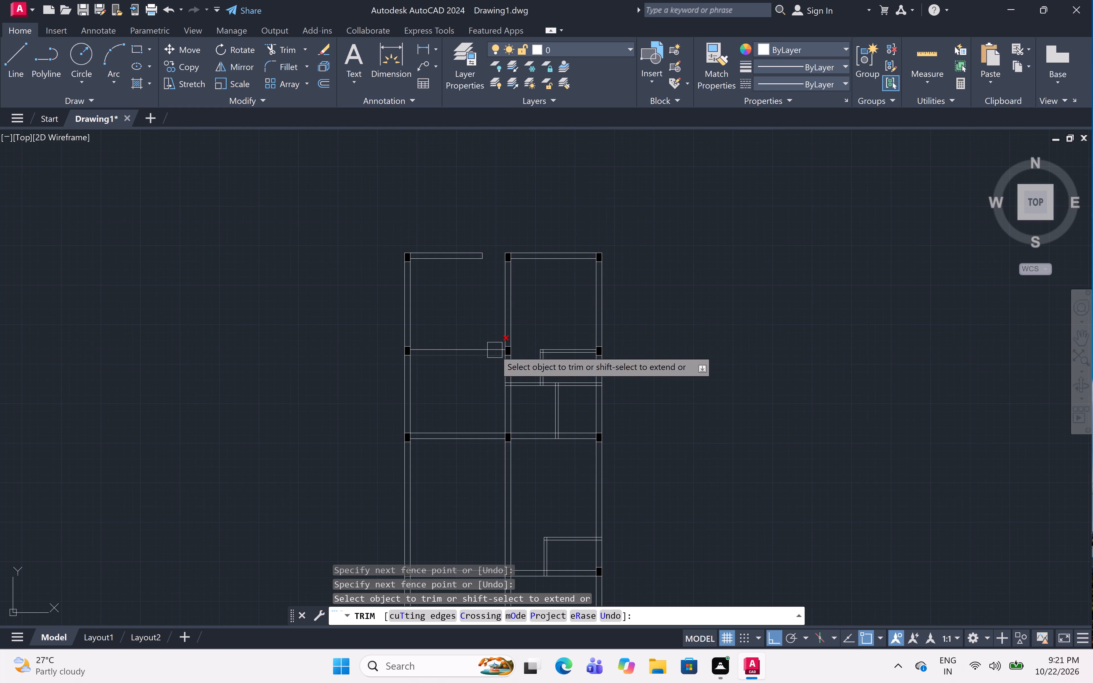
{"action": "scroll", "coordinate": [495, 350], "scroll_direction": "up", "scroll_amount": 3}
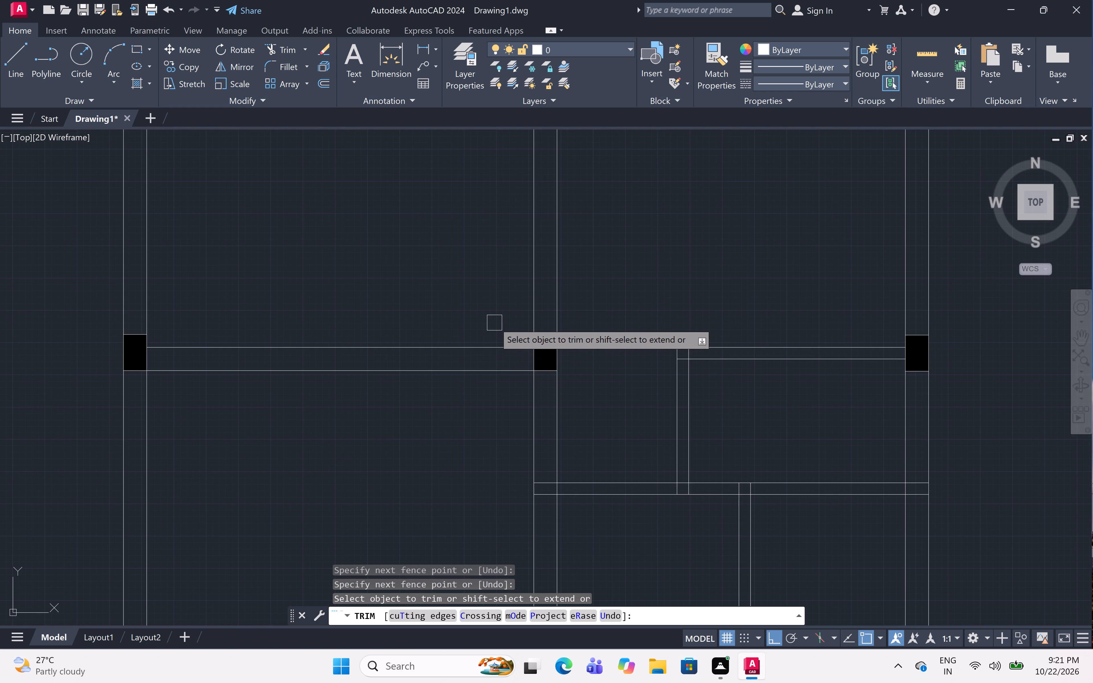
{"action": "key", "text": "Escape"}
Draw a line across the upper-left room's bottom wall left of the central column, then 4' leftward and back up across the wall.
{"action": "type", "text": "l"}
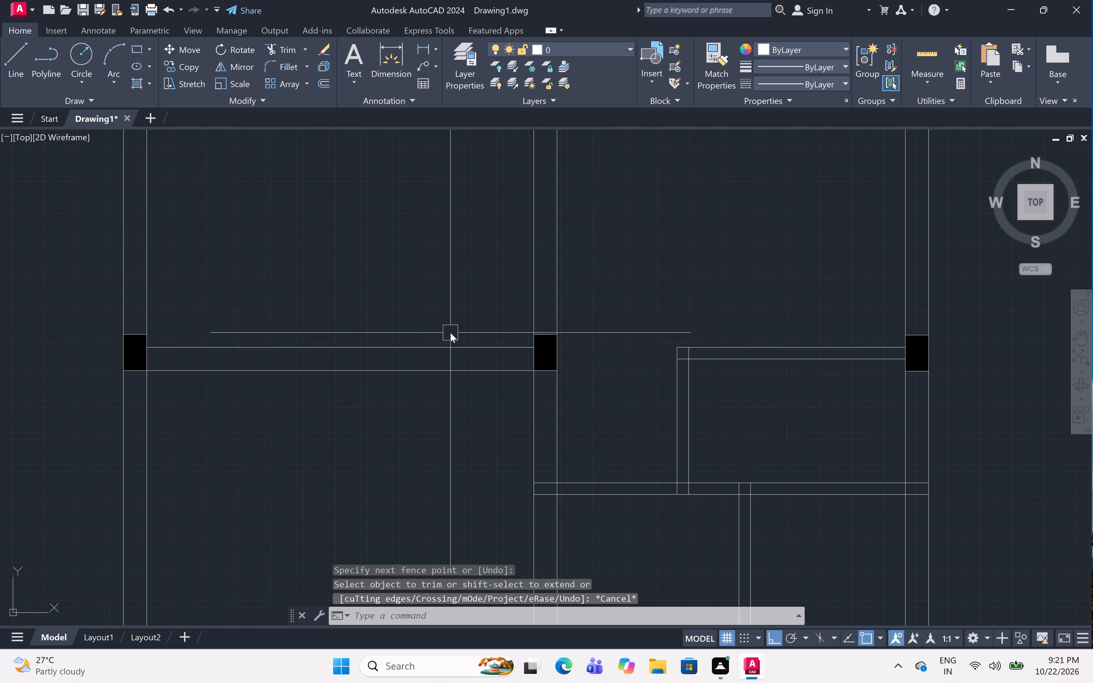
{"action": "key", "text": "space"}
{"action": "middle_click_drag", "start_coordinate": [464, 377], "coordinate": [520, 369]}
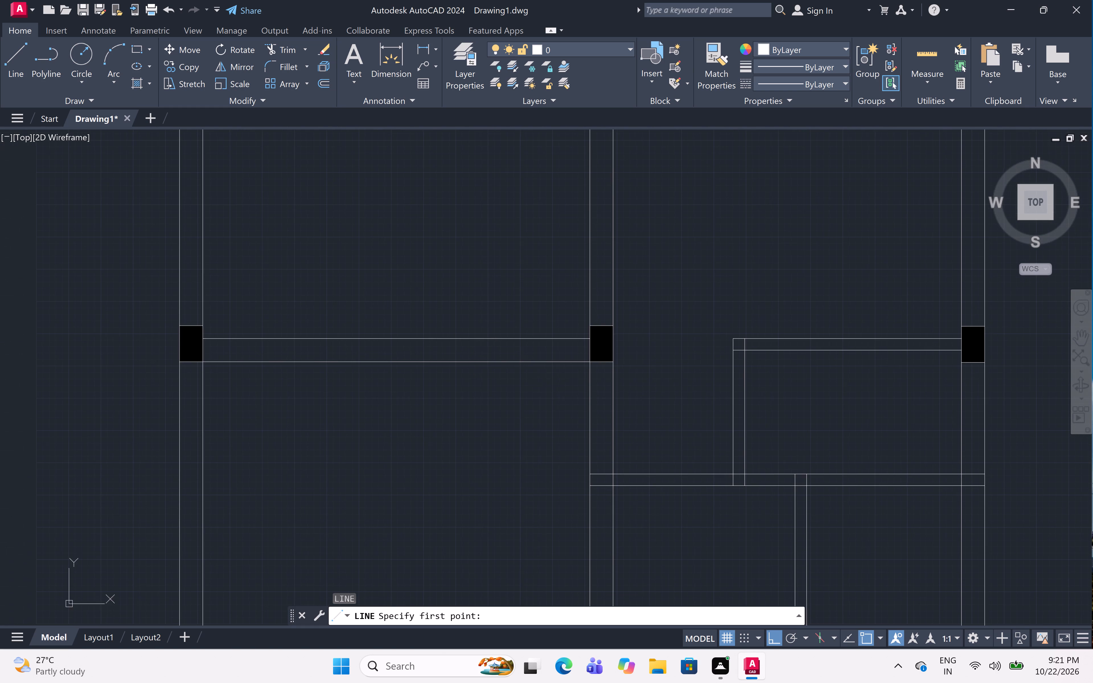
{"action": "scroll", "coordinate": [520, 371], "scroll_direction": "up", "scroll_amount": 2}
{"action": "middle_click_drag", "start_coordinate": [520, 371], "coordinate": [524, 371]}
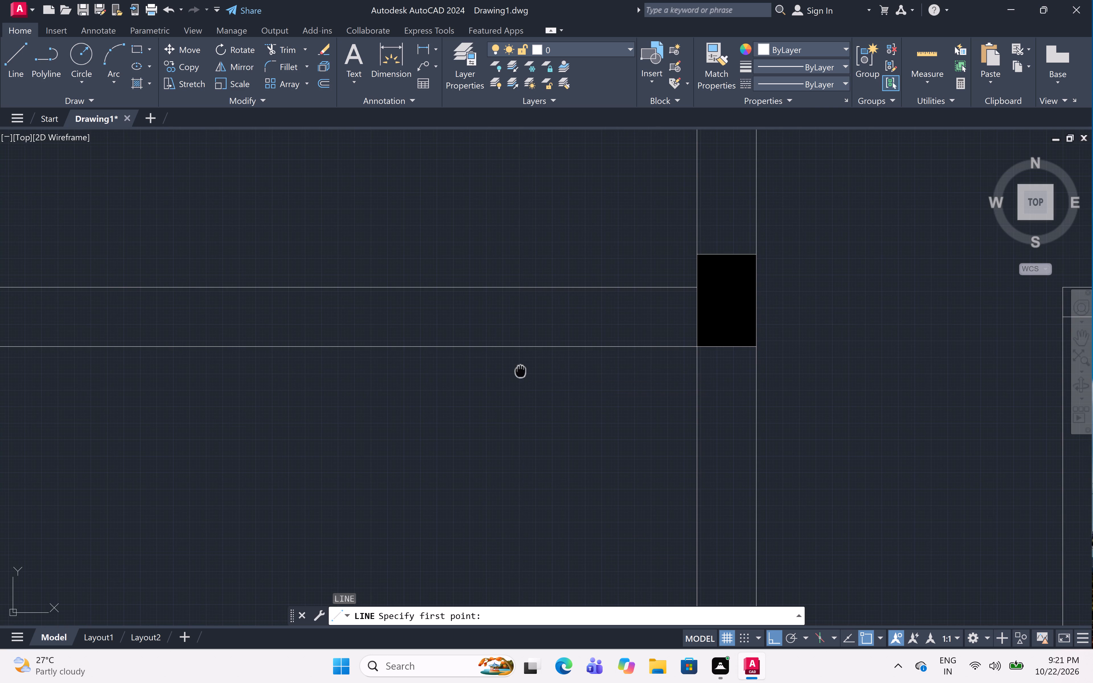
{"action": "middle_click_drag", "start_coordinate": [524, 371], "coordinate": [584, 379]}
{"action": "scroll", "coordinate": [588, 378], "scroll_direction": "down", "scroll_amount": 1}
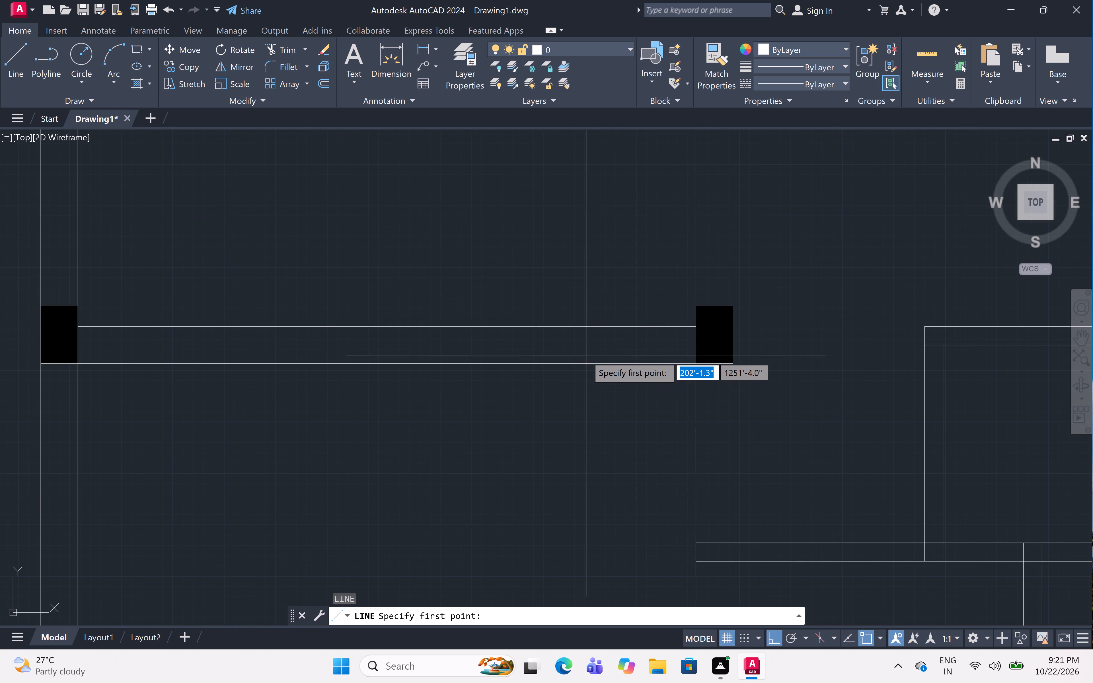
{"action": "left_click", "coordinate": [598, 328]}
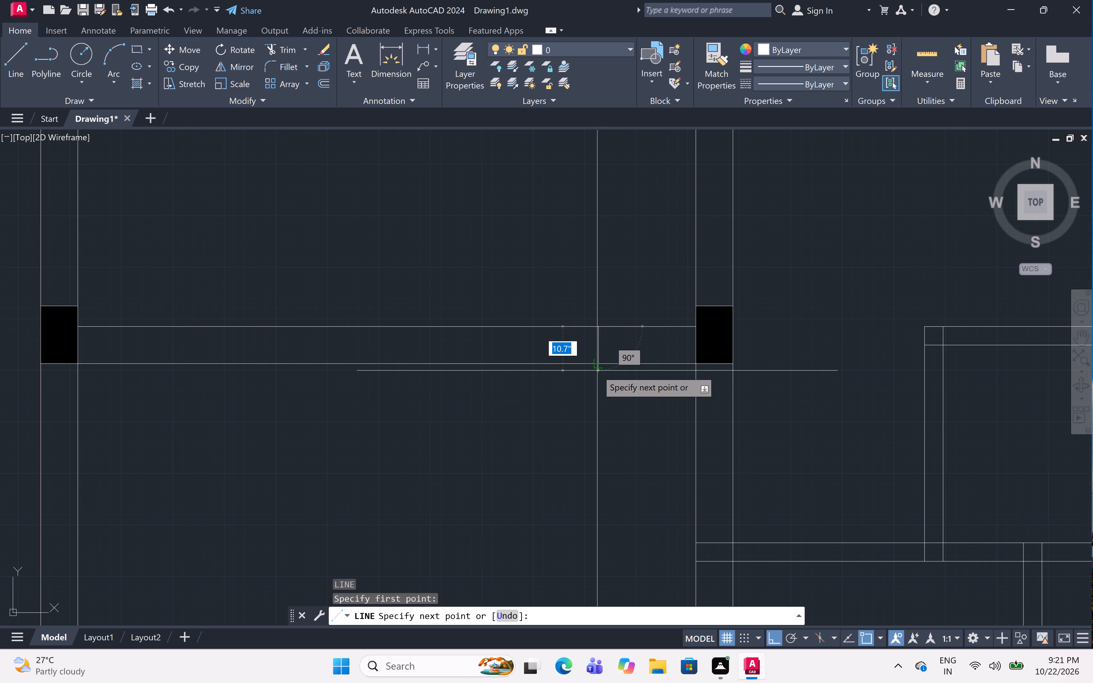
{"action": "left_click", "coordinate": [598, 367]}
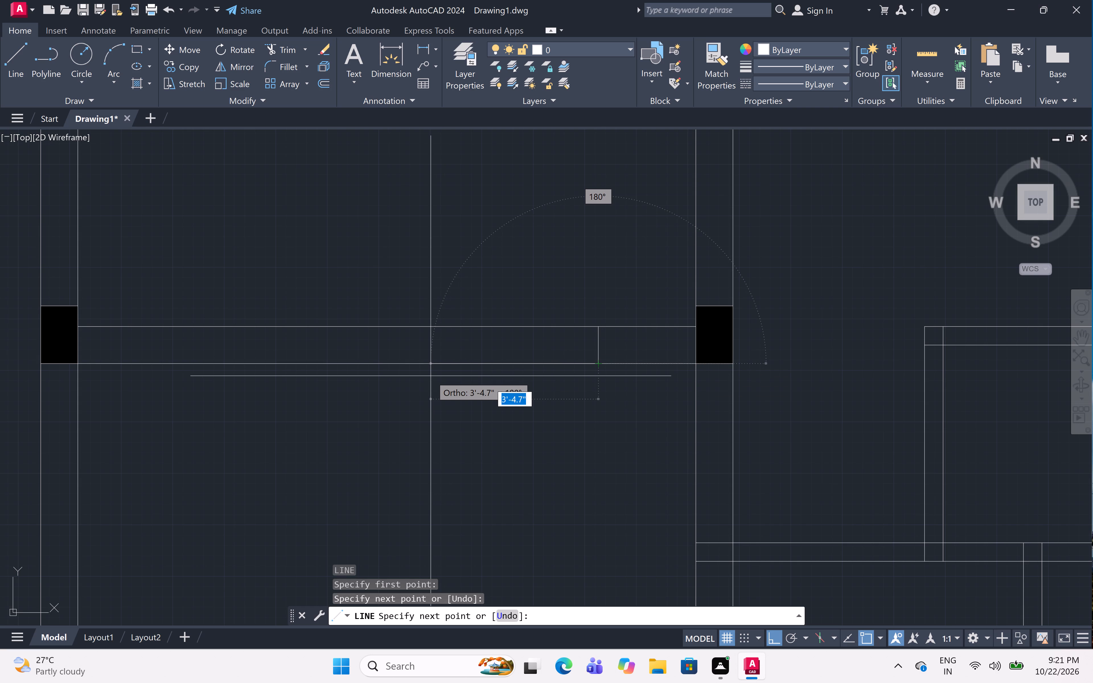
{"action": "key", "text": "4"}
{"action": "type", "text": "'"}
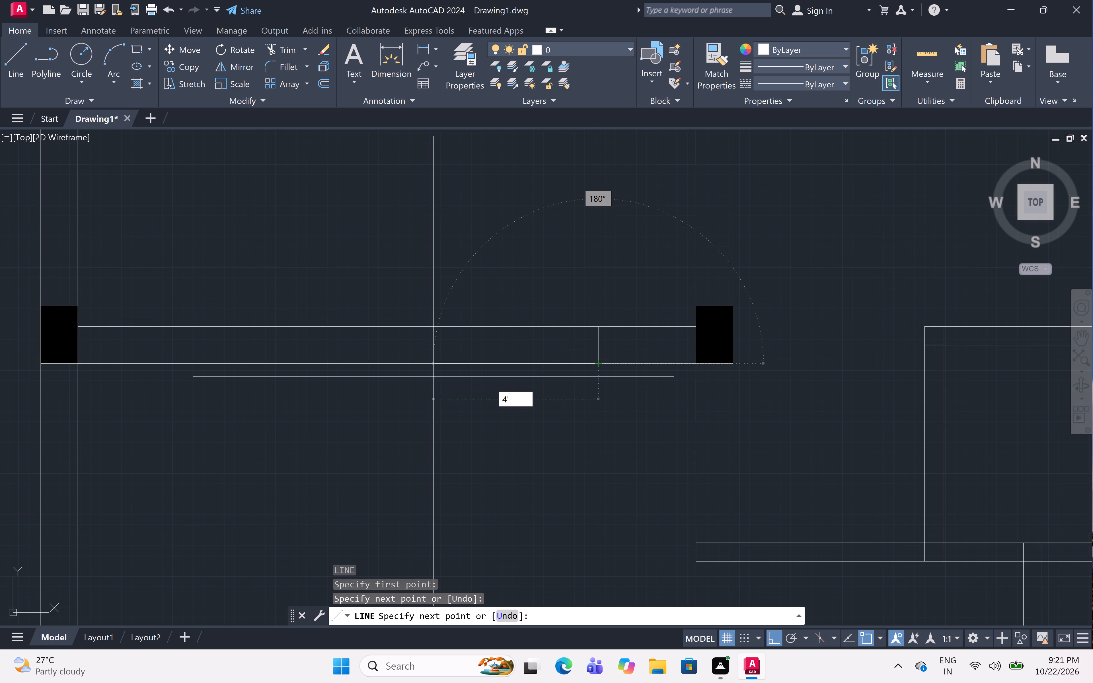
{"action": "key", "text": "space"}
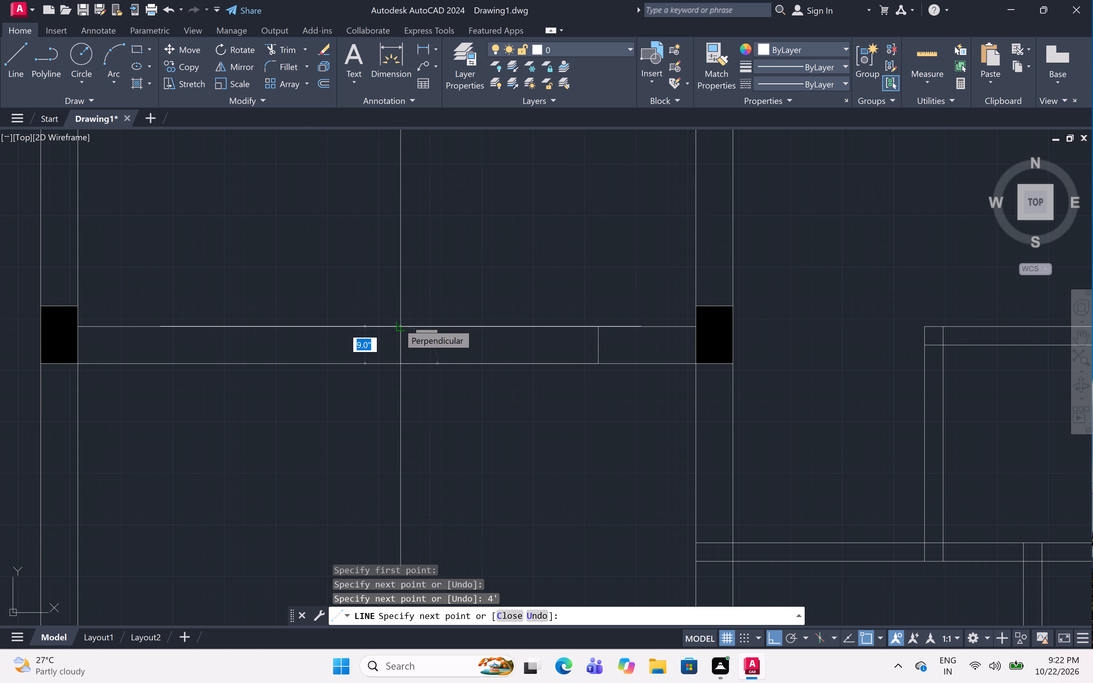
{"action": "left_click", "coordinate": [399, 324]}
{"action": "key", "text": "Escape"}
Trim both wall lines between the two cross lines to cut the 4' opening below the upper-left room.
{"action": "type", "text": "tr"}
{"action": "key", "text": "space"}
{"action": "left_click", "coordinate": [464, 283]}
{"action": "left_click", "coordinate": [449, 382]}
{"action": "scroll", "coordinate": [476, 312], "scroll_direction": "down", "scroll_amount": 5}
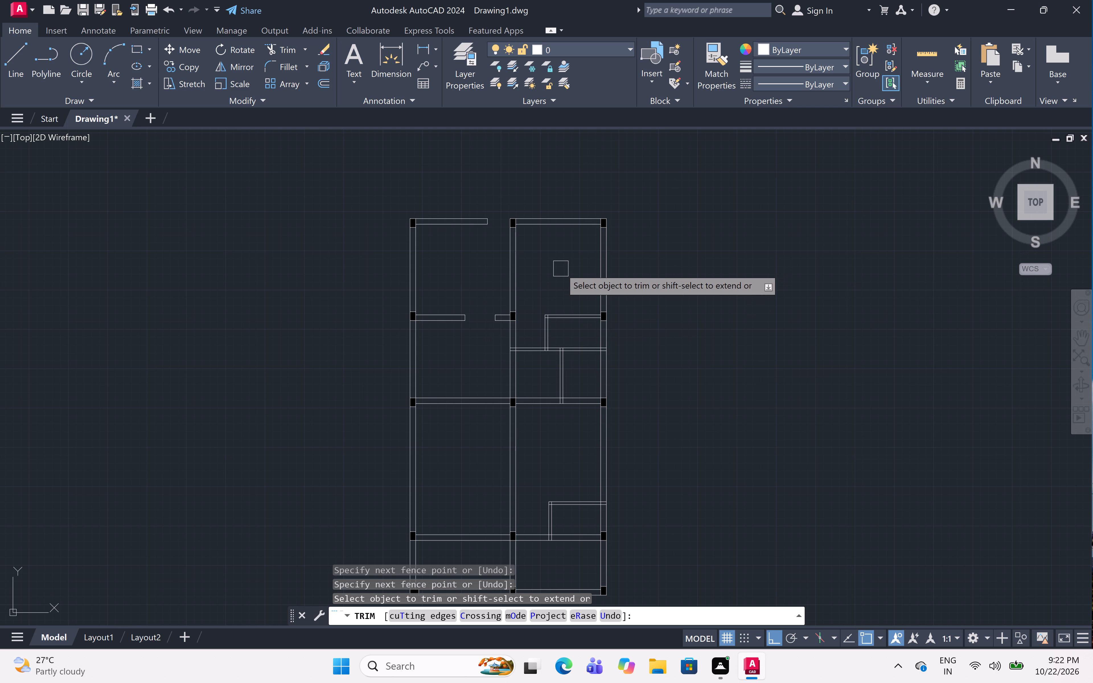
{"action": "middle_click_drag", "start_coordinate": [561, 269], "coordinate": [545, 280]}
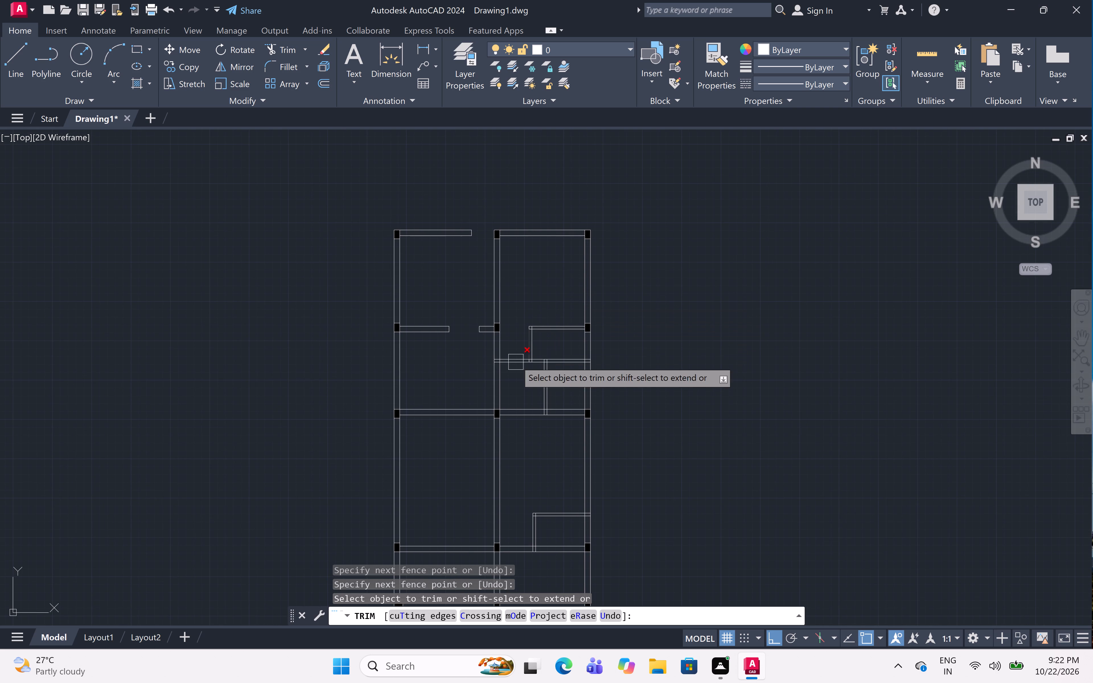
{"action": "scroll", "coordinate": [515, 339], "scroll_direction": "up", "scroll_amount": 2}
{"action": "middle_click_drag", "start_coordinate": [510, 345], "coordinate": [526, 316]}
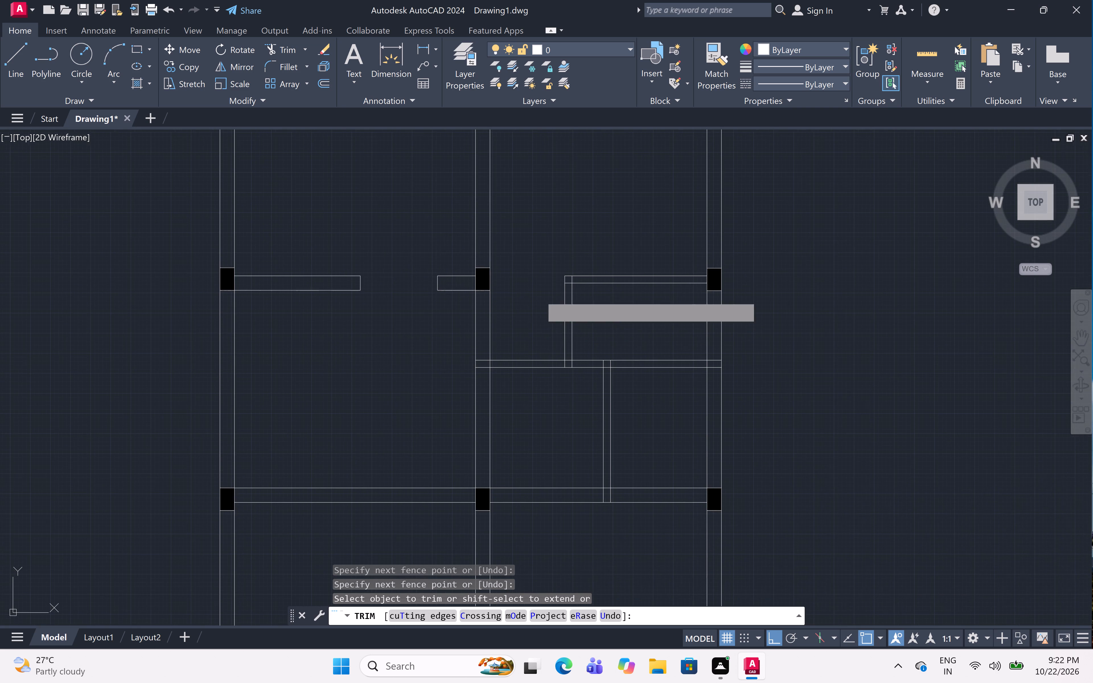
{"action": "scroll", "coordinate": [495, 342], "scroll_direction": "up", "scroll_amount": 3}
{"action": "scroll", "coordinate": [530, 285], "scroll_direction": "down", "scroll_amount": 1}
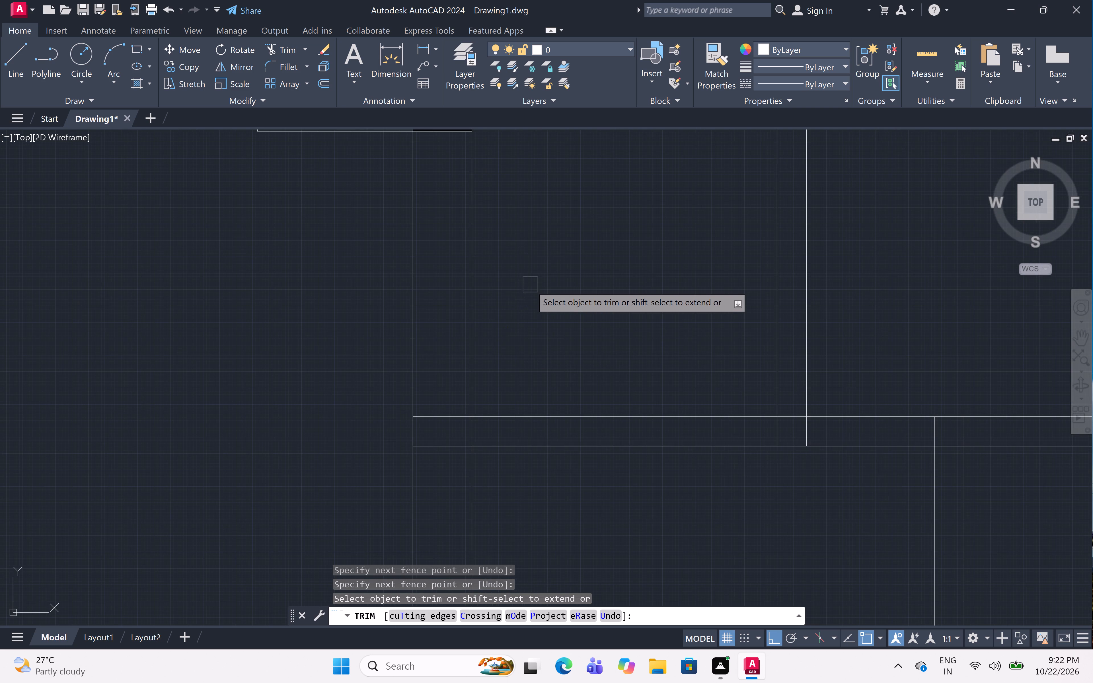
{"action": "middle_click_drag", "start_coordinate": [530, 285], "coordinate": [533, 307]}
{"action": "key", "text": "Escape"}
Draw a line 3' downward from the second-row central column's lower-left corner, then rightward across the central wall's 9" thickness.
{"action": "type", "text": "l"}
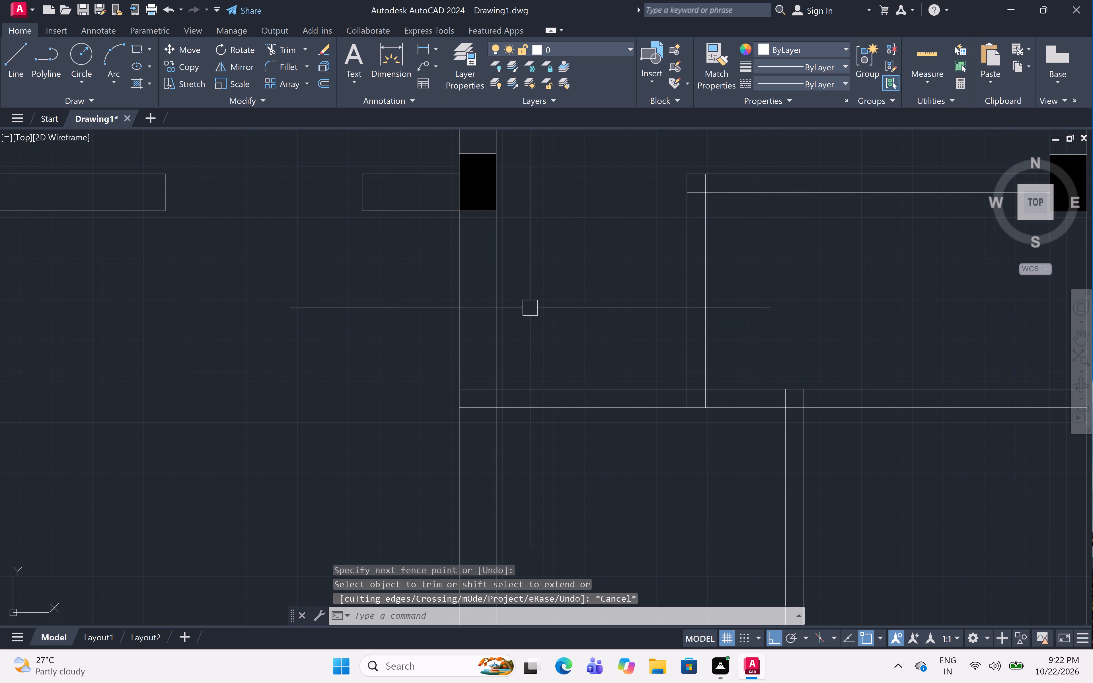
{"action": "key", "text": "space"}
{"action": "left_click", "coordinate": [463, 210]}
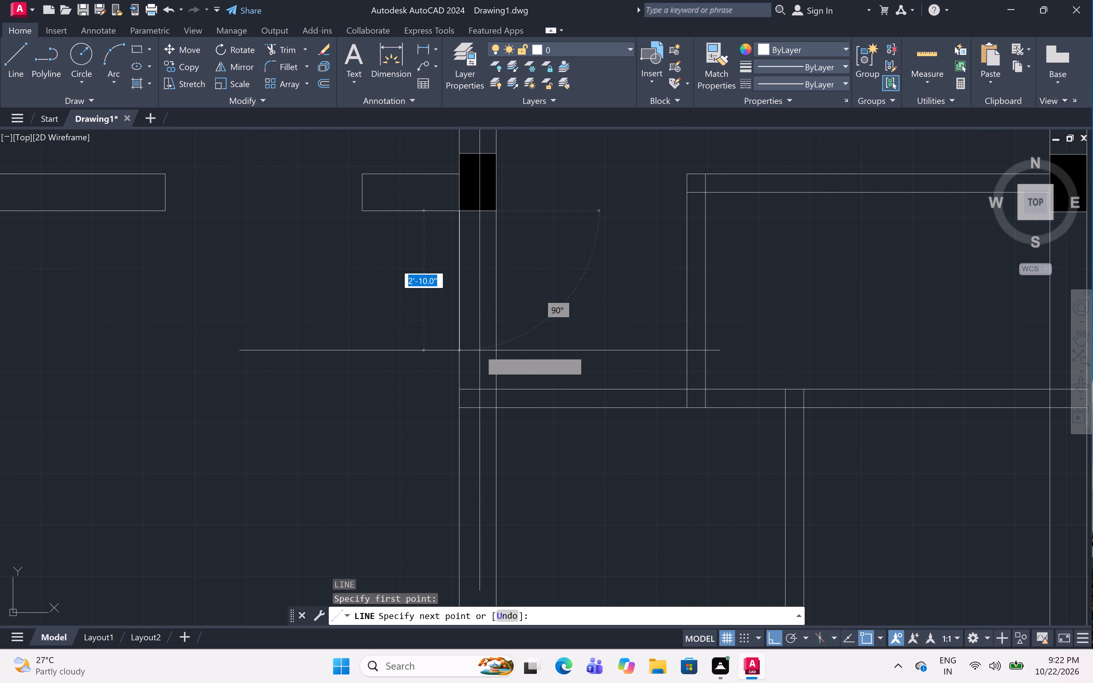
{"action": "type", "text": "3'"}
{"action": "key", "text": "space"}
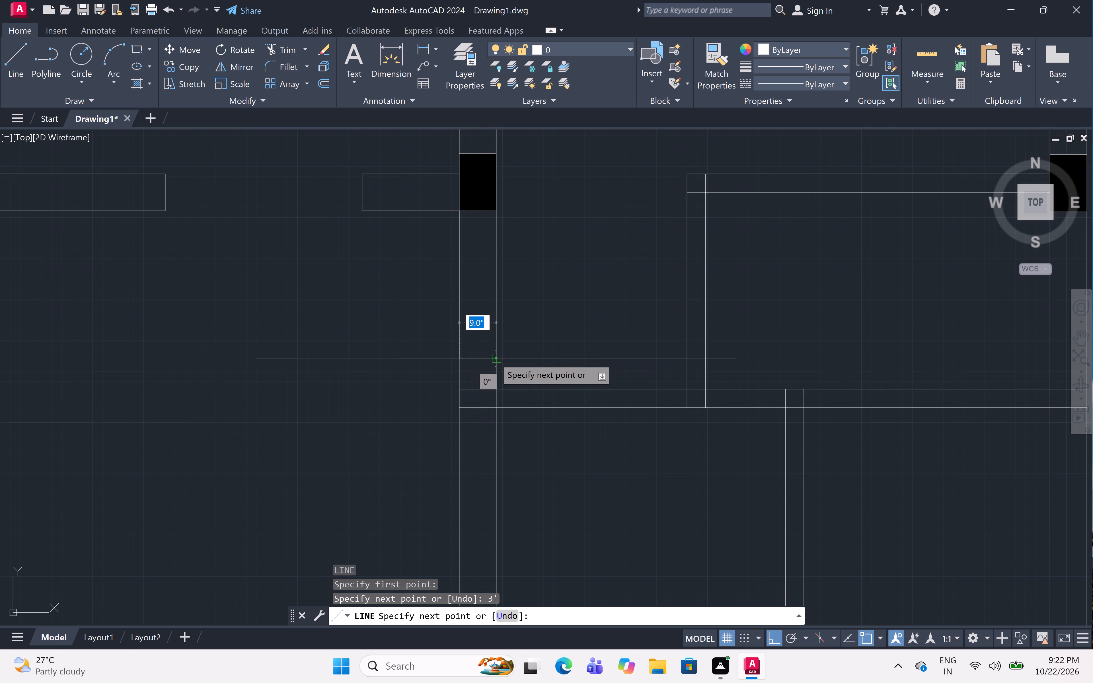
{"action": "left_click", "coordinate": [500, 360]}
{"action": "key", "text": "Escape"}
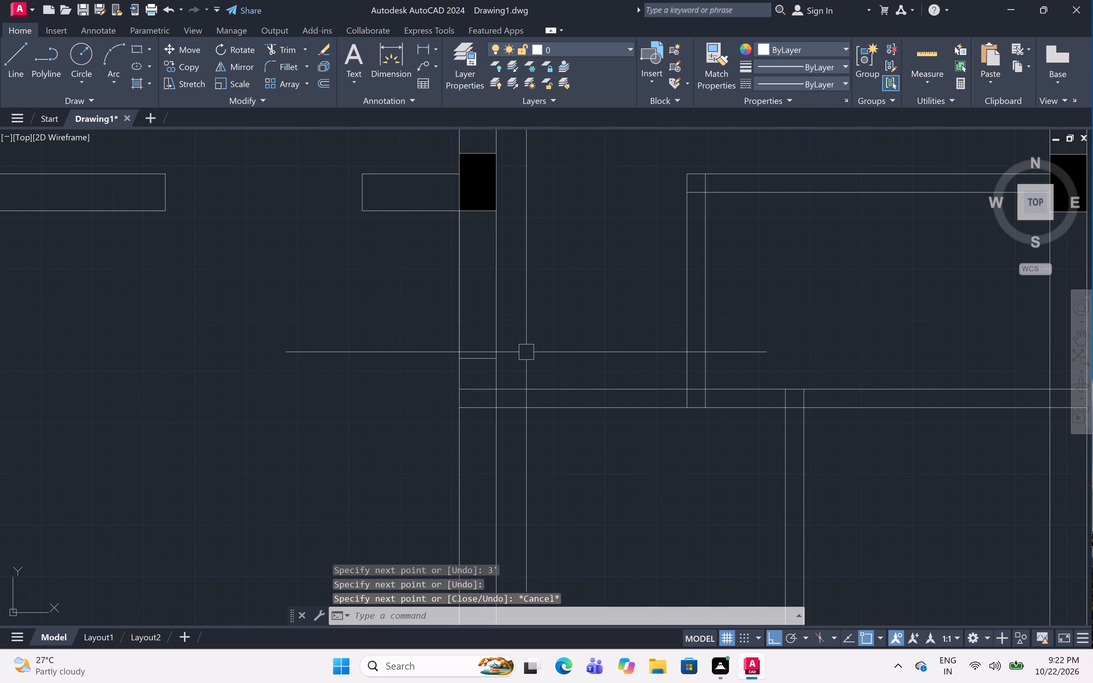
Trim both central-wall lines between the second-row column and the new cross line to cut a 3' opening.
{"action": "type", "text": "tr"}
{"action": "key", "text": "space"}
{"action": "left_click", "coordinate": [536, 314]}
{"action": "left_click", "coordinate": [435, 305]}
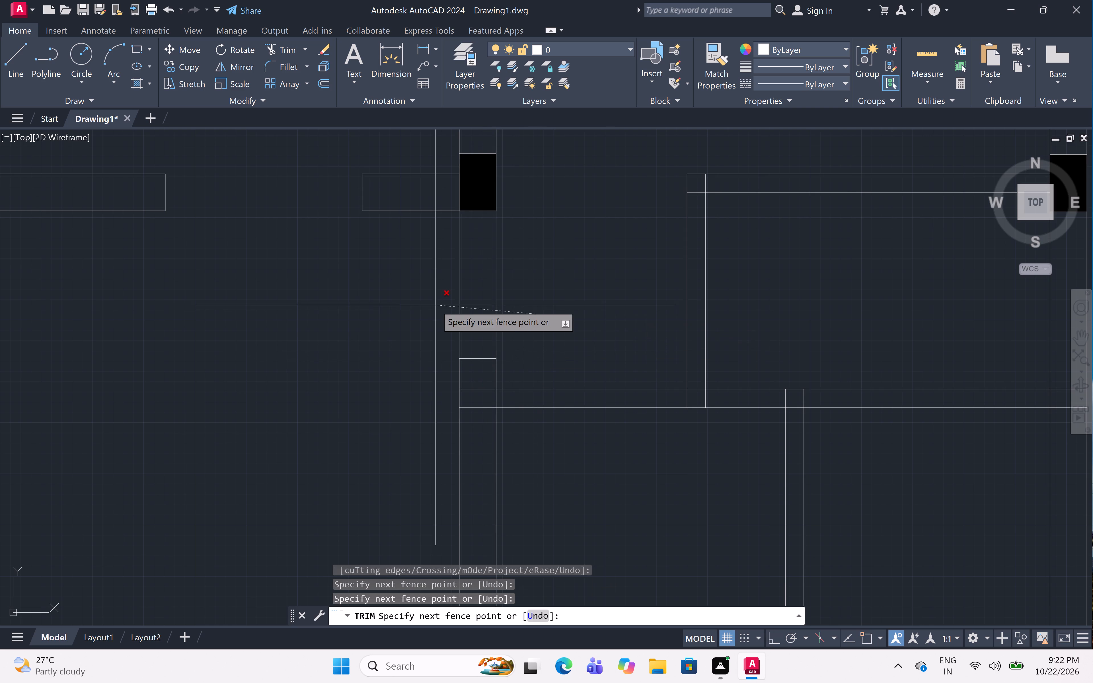
{"action": "scroll", "coordinate": [586, 267], "scroll_direction": "down", "scroll_amount": 3}
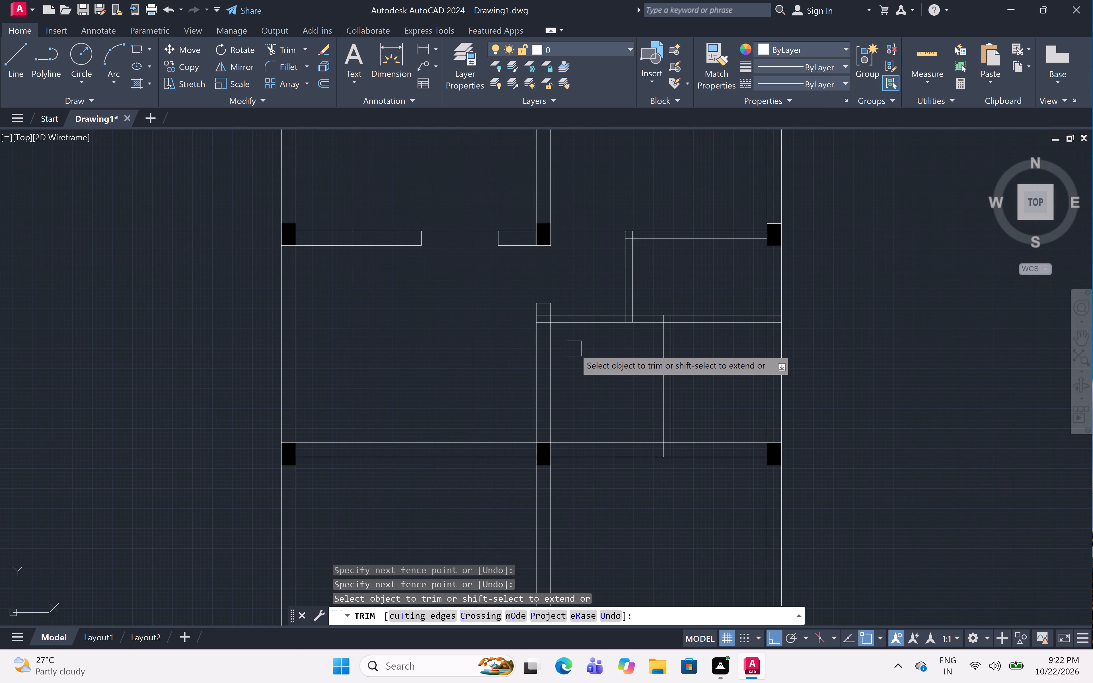
{"action": "scroll", "coordinate": [541, 348], "scroll_direction": "up", "scroll_amount": 2}
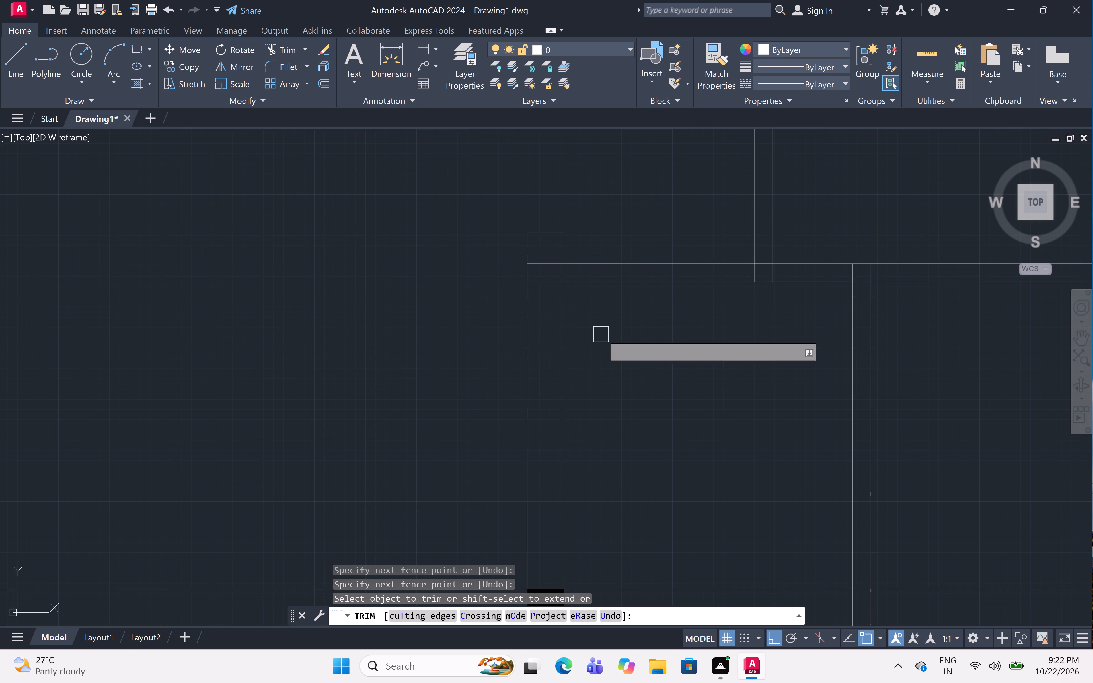
{"action": "middle_click_drag", "start_coordinate": [607, 356], "coordinate": [600, 297]}
{"action": "key", "text": "Escape"}
Draw a line across the central wall just below the partition, down its right face, and back across just above the third-row column.
{"action": "key", "text": "l"}
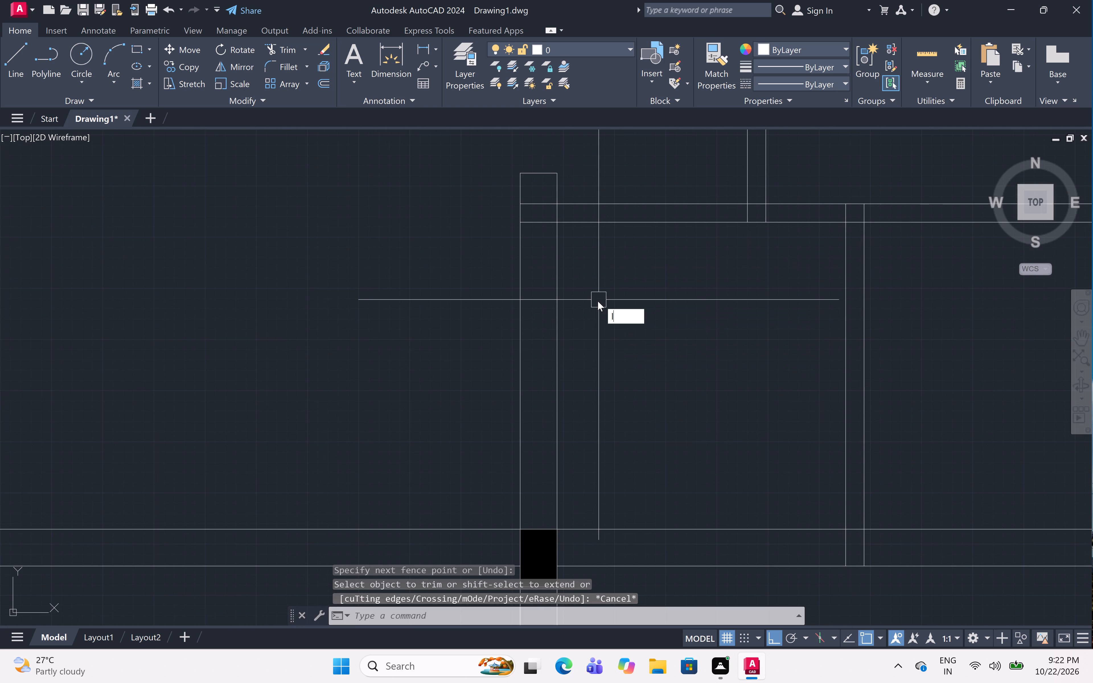
{"action": "key", "text": "space"}
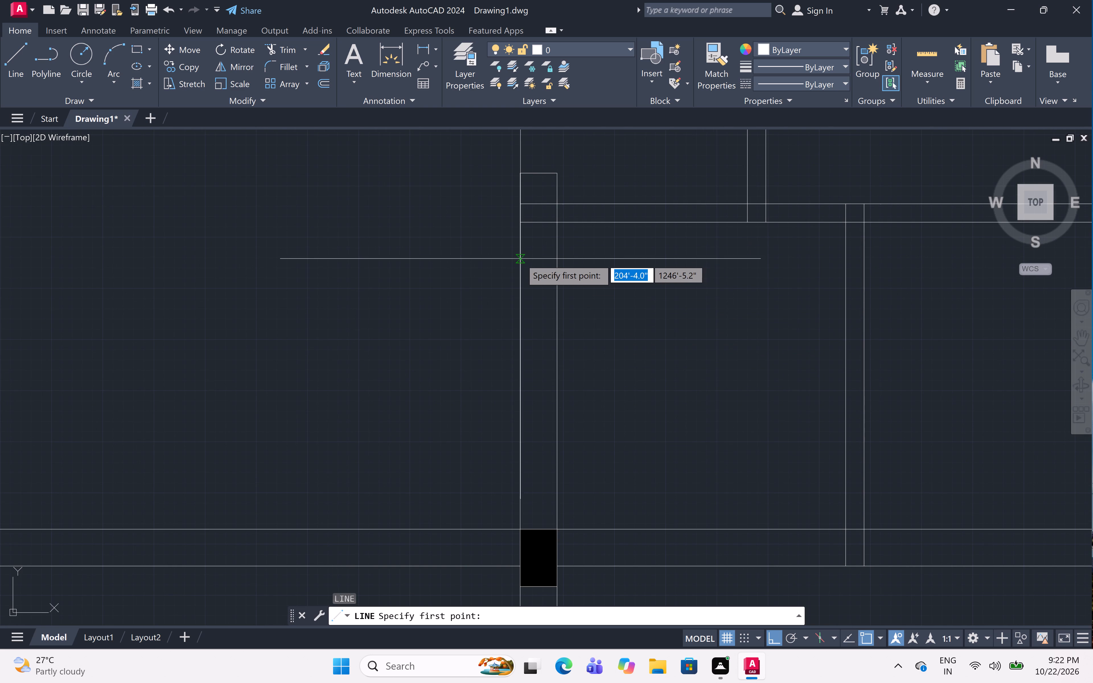
{"action": "left_click", "coordinate": [520, 259]}
{"action": "left_click", "coordinate": [557, 264]}
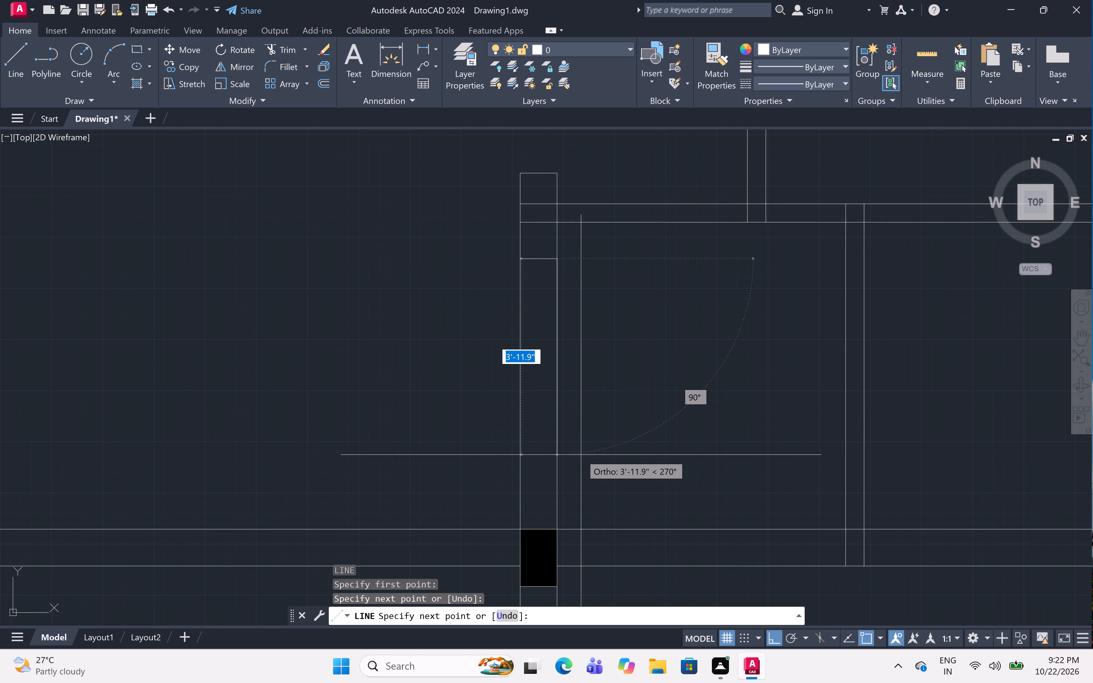
{"action": "left_click", "coordinate": [576, 504]}
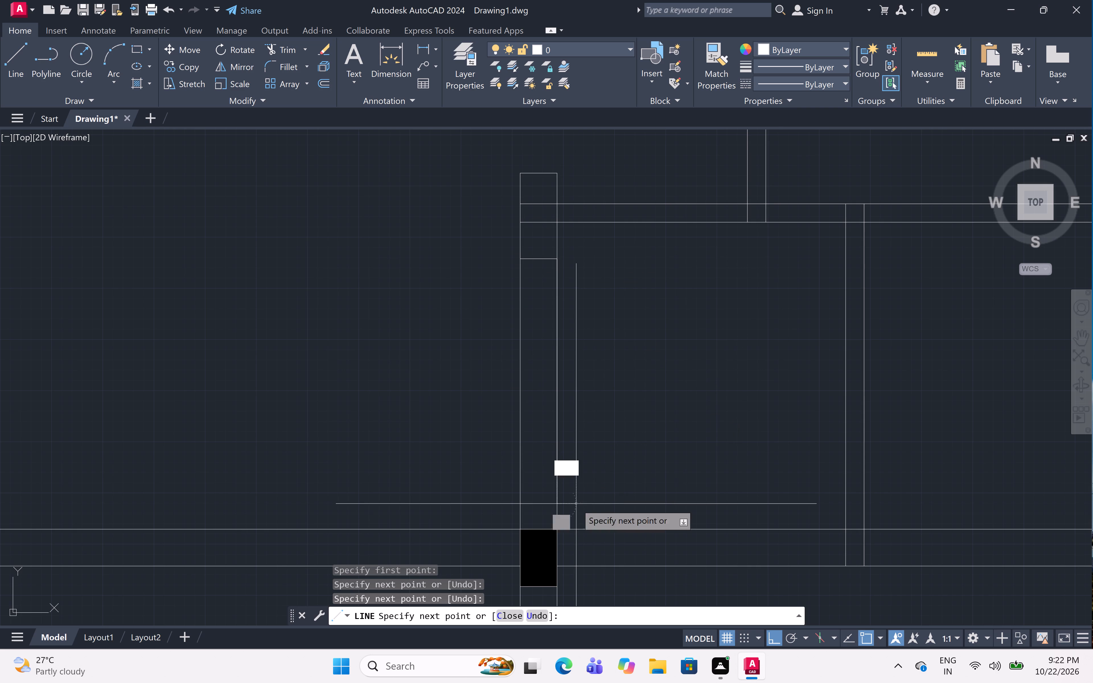
{"action": "left_click", "coordinate": [525, 503]}
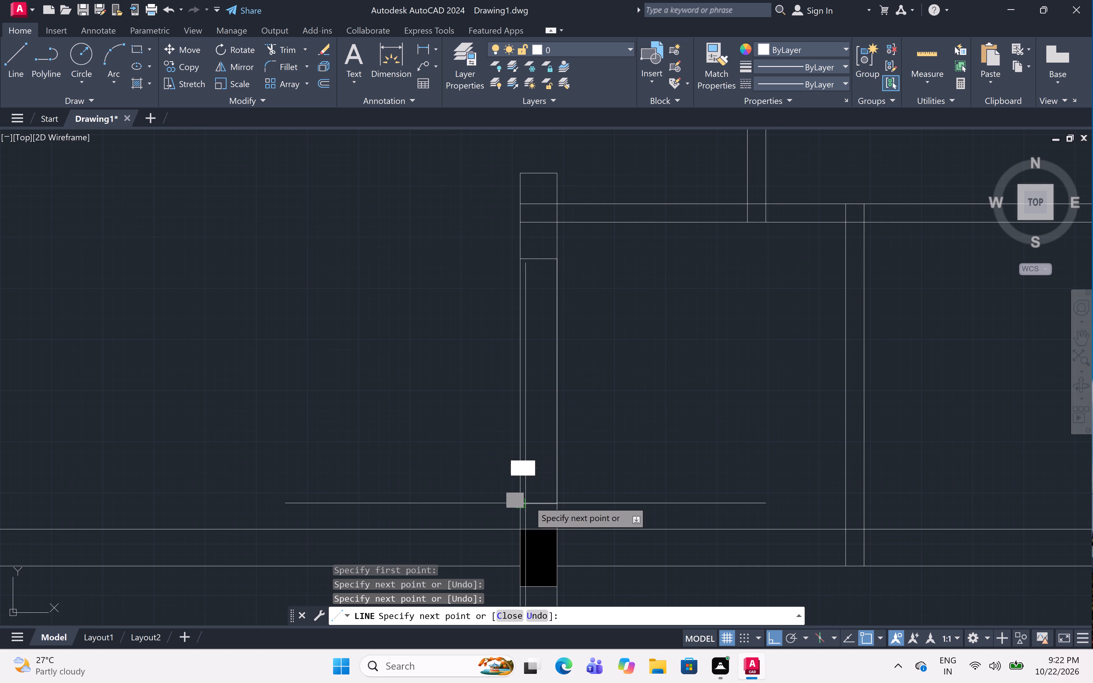
{"action": "key", "text": "Escape"}
Trim both central-wall lines between the two new cross lines to open the wall above the third-row column.
{"action": "type", "text": "tr"}
{"action": "key", "text": "space"}
{"action": "left_click_drag", "start_coordinate": [630, 428], "coordinate": [630, 429]}
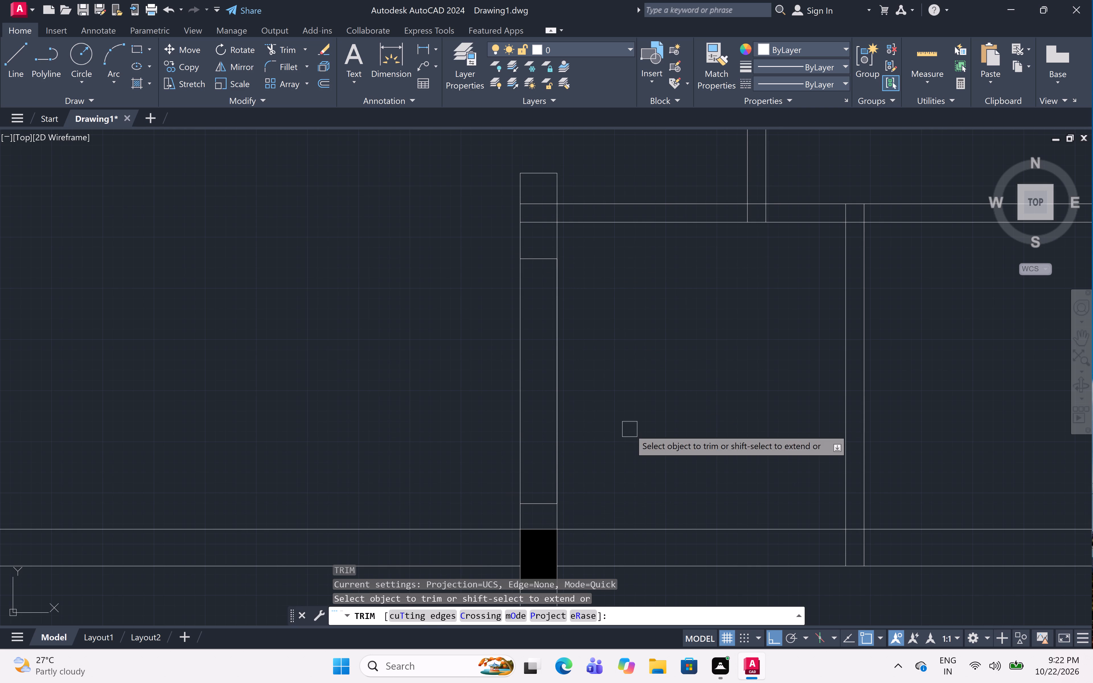
{"action": "left_click_drag", "start_coordinate": [630, 429], "coordinate": [613, 431]}
{"action": "left_click", "coordinate": [465, 412]}
{"action": "scroll", "coordinate": [586, 372], "scroll_direction": "down", "scroll_amount": 5}
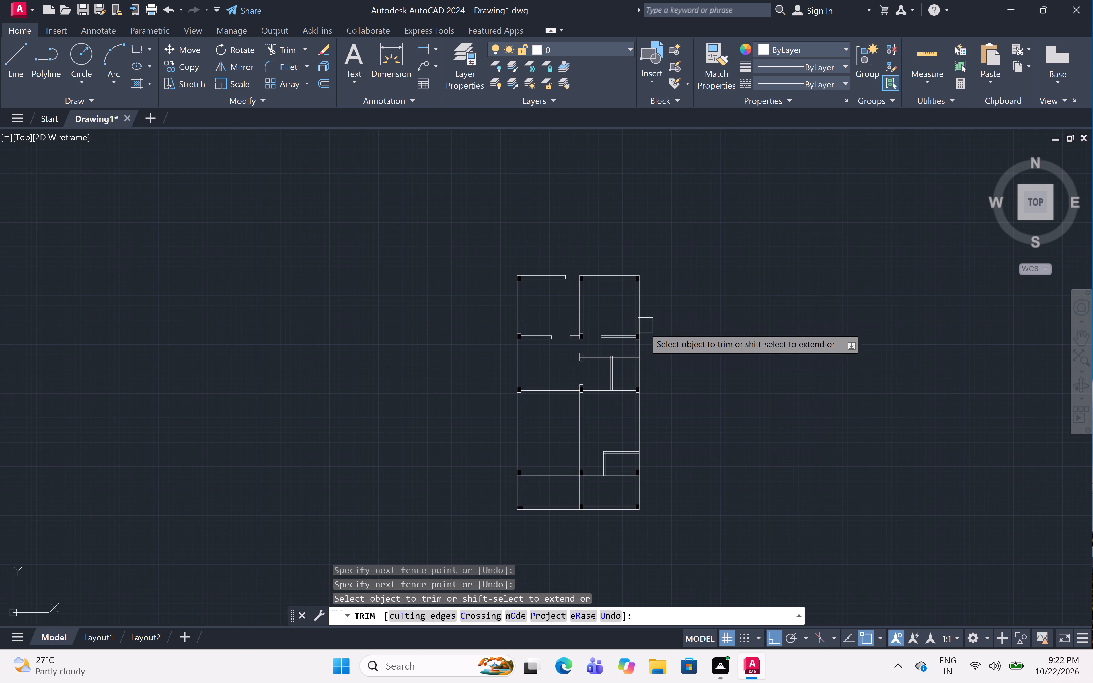
{"action": "scroll", "coordinate": [638, 329], "scroll_direction": "up", "scroll_amount": 4}
{"action": "scroll", "coordinate": [602, 380], "scroll_direction": "up", "scroll_amount": 2}
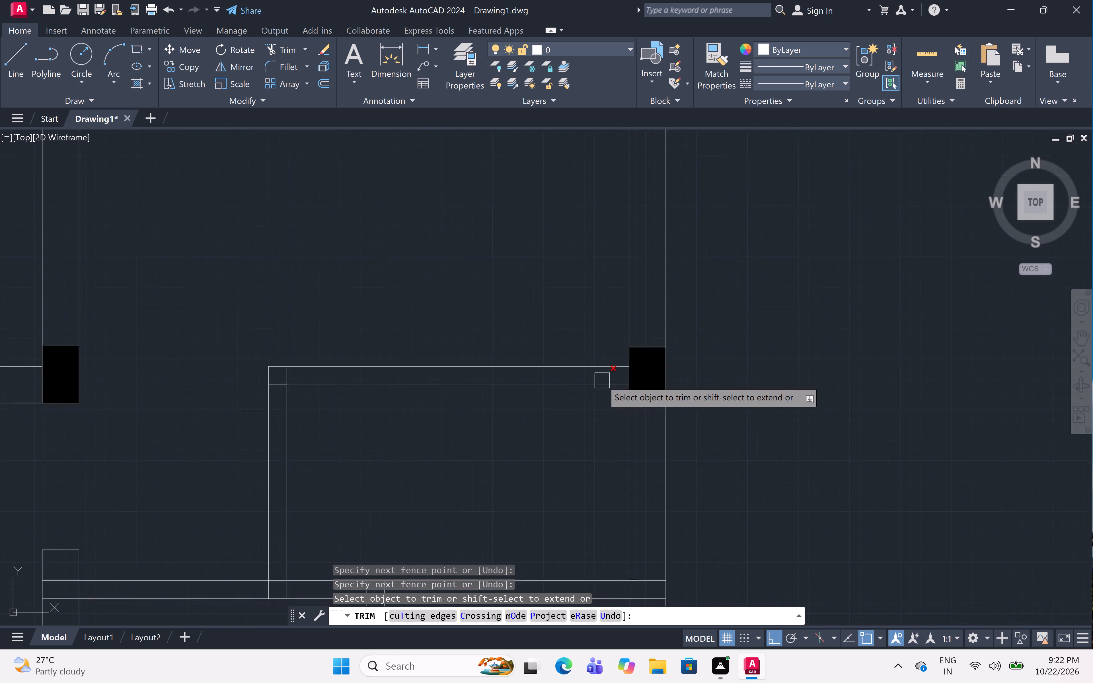
{"action": "key", "text": "Escape"}
Draw a line 2'8" leftward from the second-row right column along the partition's upper line, then down across its 4.5" thickness.
{"action": "key", "text": "l"}
{"action": "key", "text": "space"}
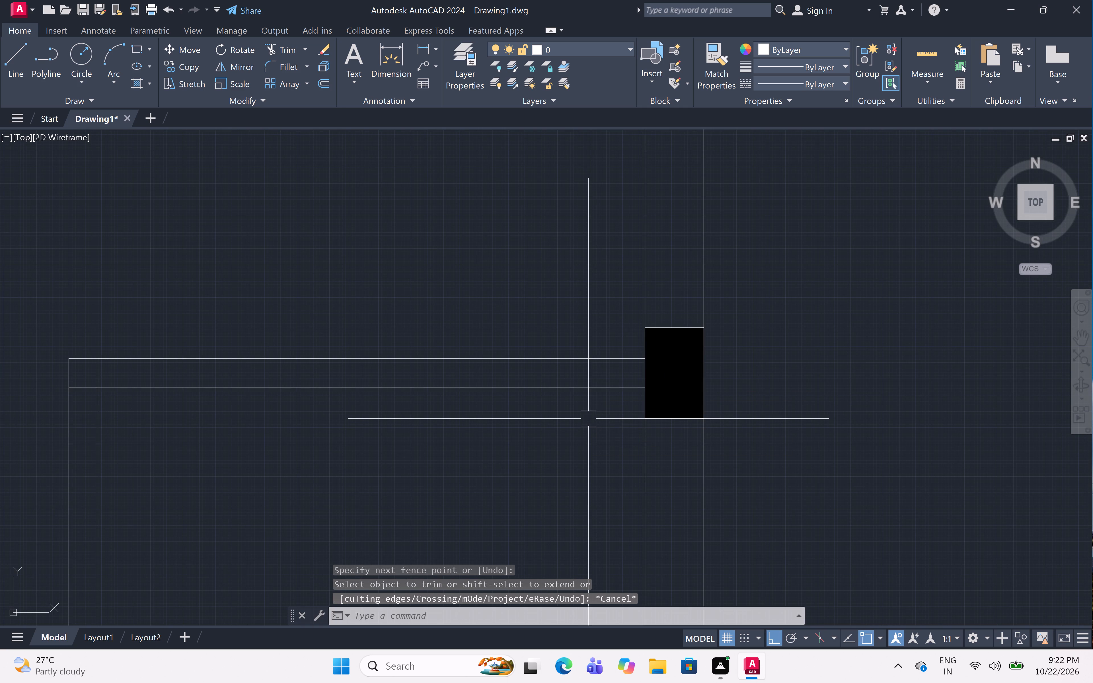
{"action": "left_click", "coordinate": [643, 360]}
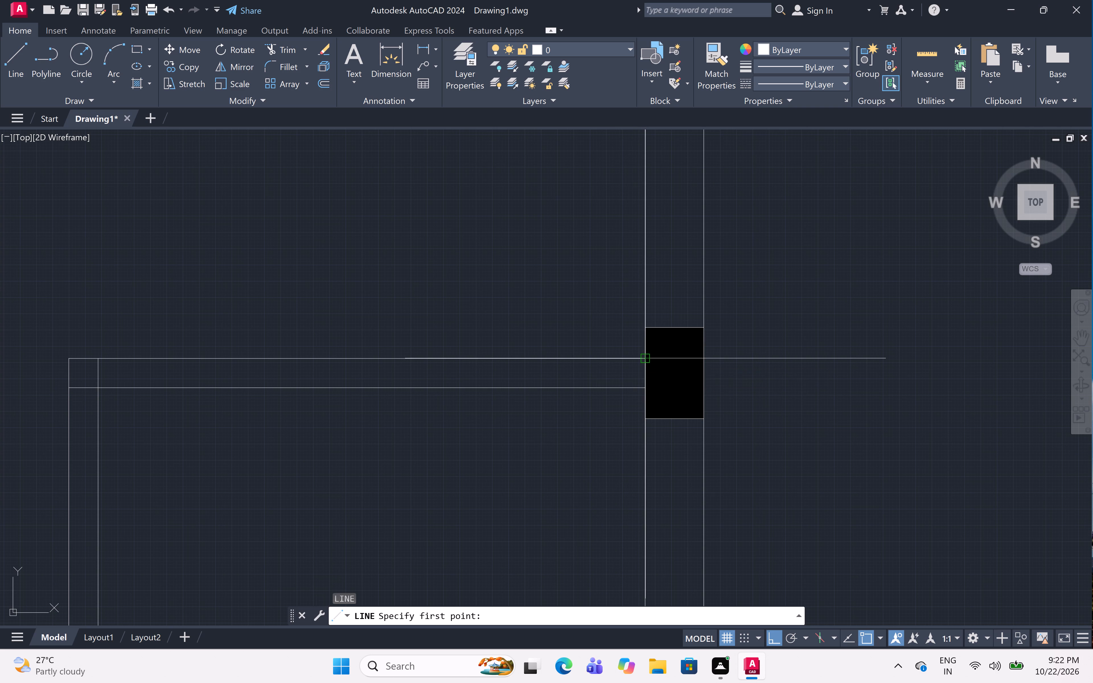
{"action": "type", "text": "2'8\""}
{"action": "key", "text": "space"}
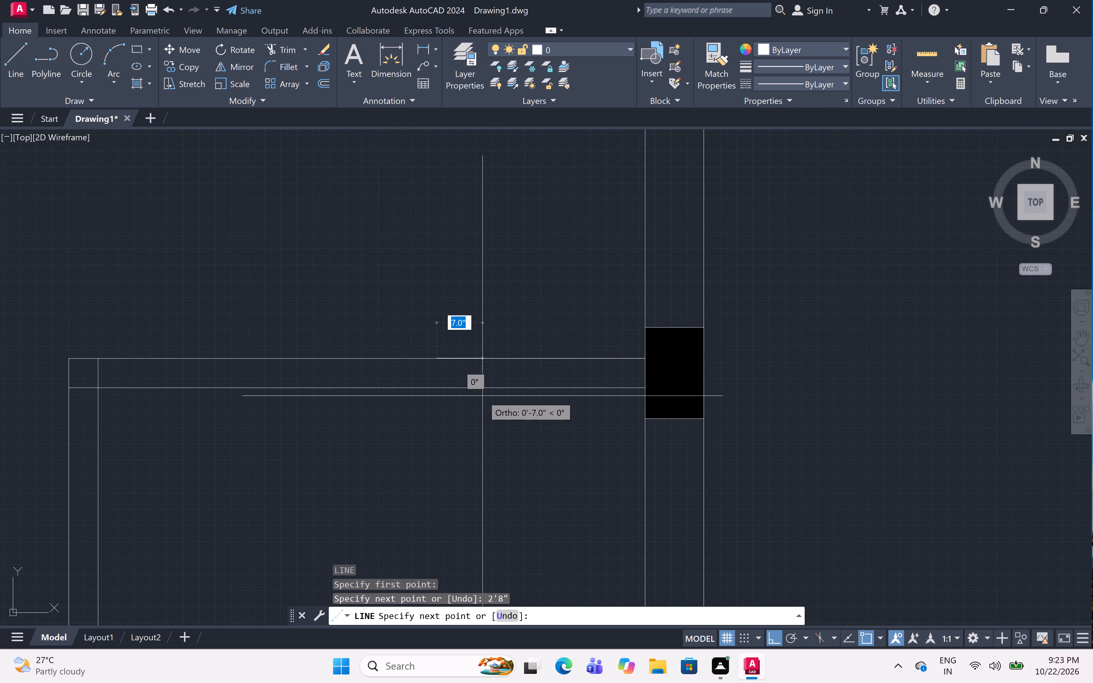
{"action": "left_click", "coordinate": [437, 384]}
{"action": "key", "text": "Escape"}
Trim both partition lines between the new cross line and the right-wall column to cut the 2'8" opening.
{"action": "type", "text": "tr"}
{"action": "key", "text": "space"}
{"action": "left_click_drag", "start_coordinate": [518, 332], "coordinate": [518, 347]}
{"action": "left_click", "coordinate": [507, 429]}
{"action": "scroll", "coordinate": [535, 296], "scroll_direction": "down", "scroll_amount": 7}
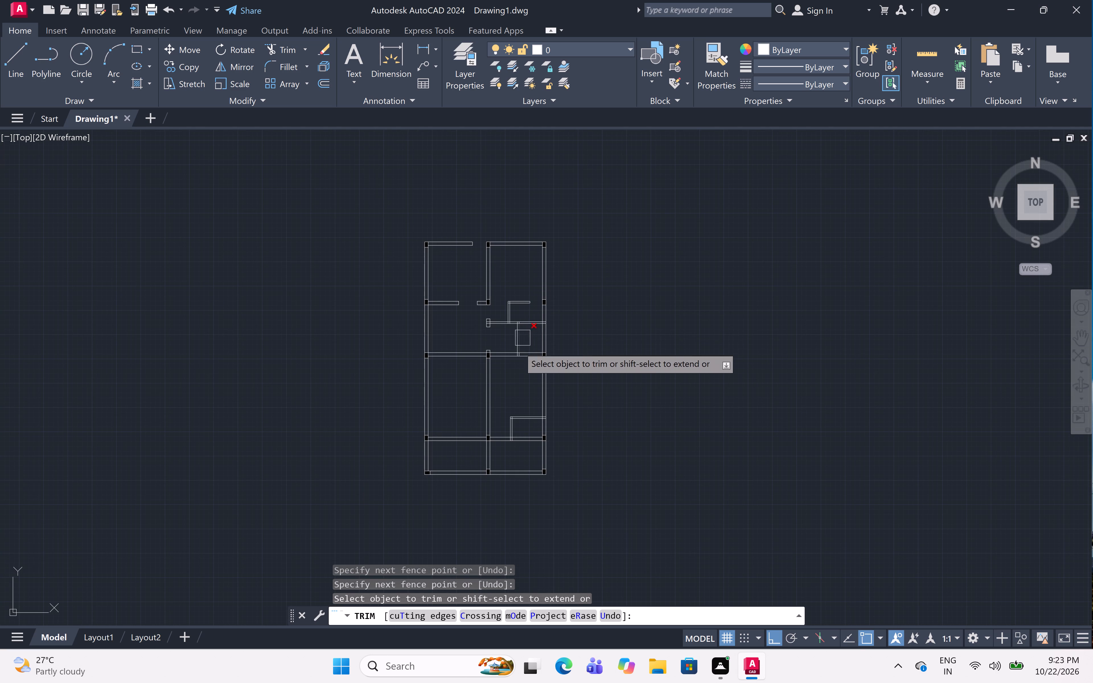
{"action": "scroll", "coordinate": [513, 342], "scroll_direction": "up", "scroll_amount": 5}
{"action": "scroll", "coordinate": [571, 368], "scroll_direction": "up", "scroll_amount": 1}
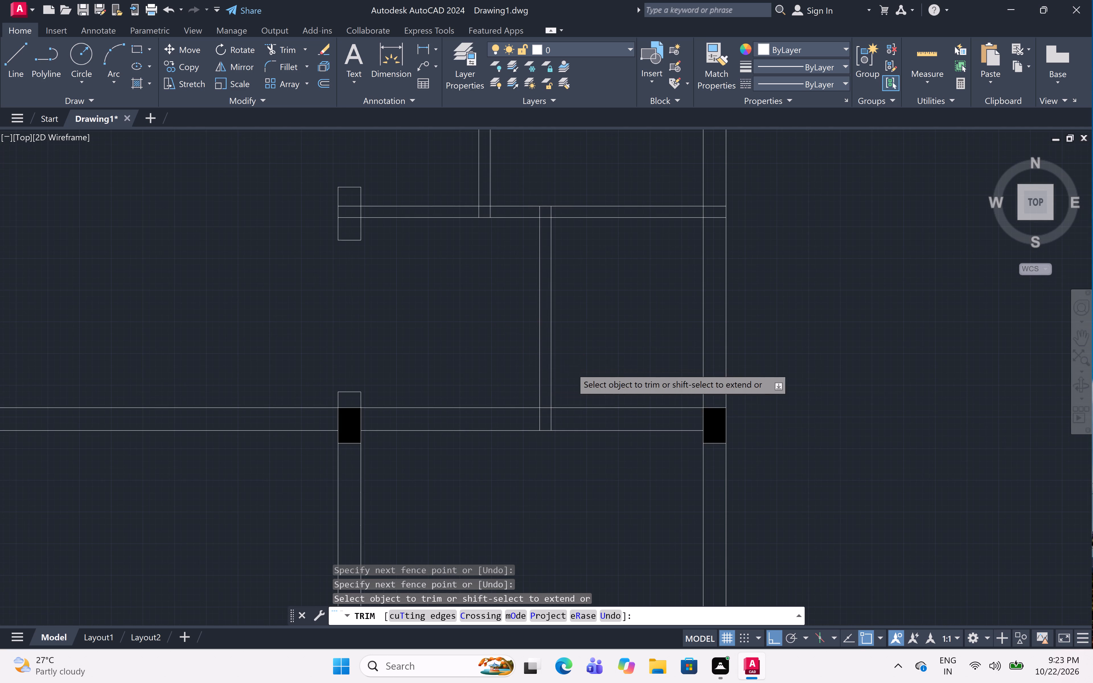
{"action": "scroll", "coordinate": [571, 368], "scroll_direction": "up", "scroll_amount": 1}
{"action": "middle_click_drag", "start_coordinate": [571, 368], "coordinate": [560, 419]}
{"action": "key", "text": "Escape"}
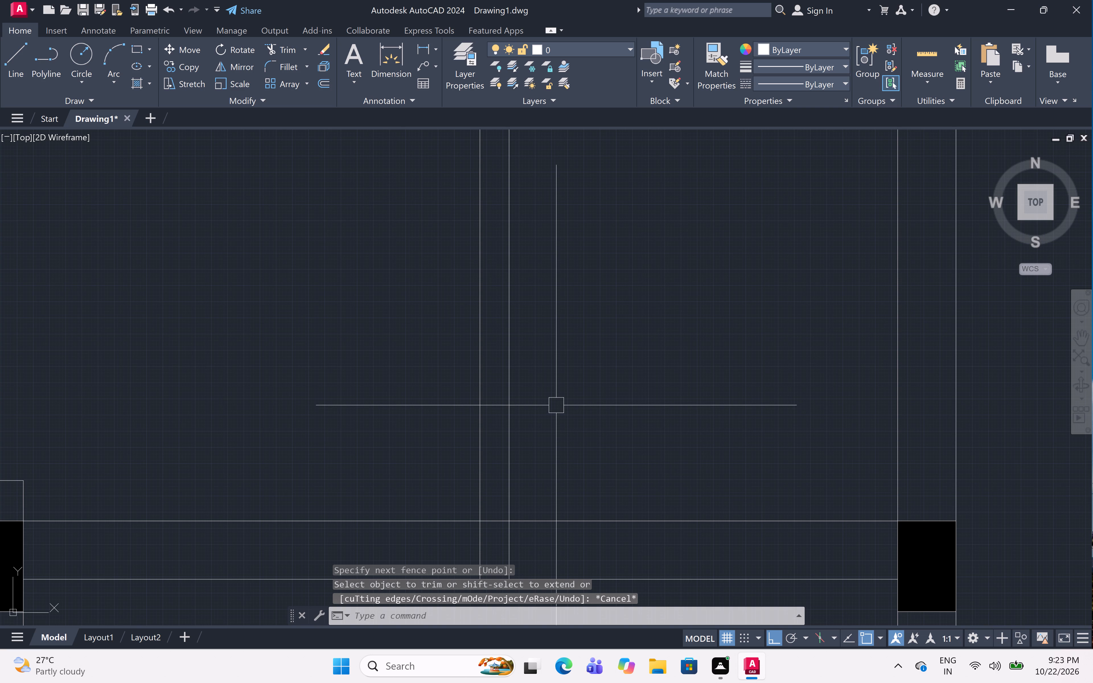
Draw a line 6" up the vertical partition from the third-row wall, across its thickness, 2'8" up its right face, and back across.
{"action": "type", "text": "l"}
{"action": "key", "text": "space"}
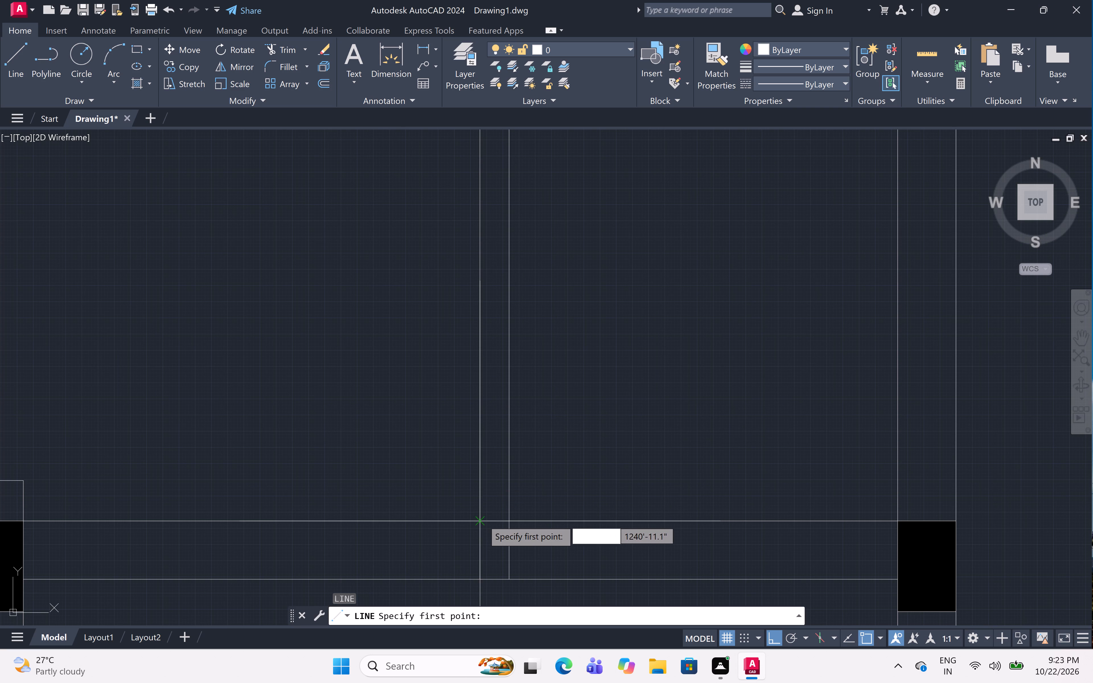
{"action": "left_click", "coordinate": [483, 520]}
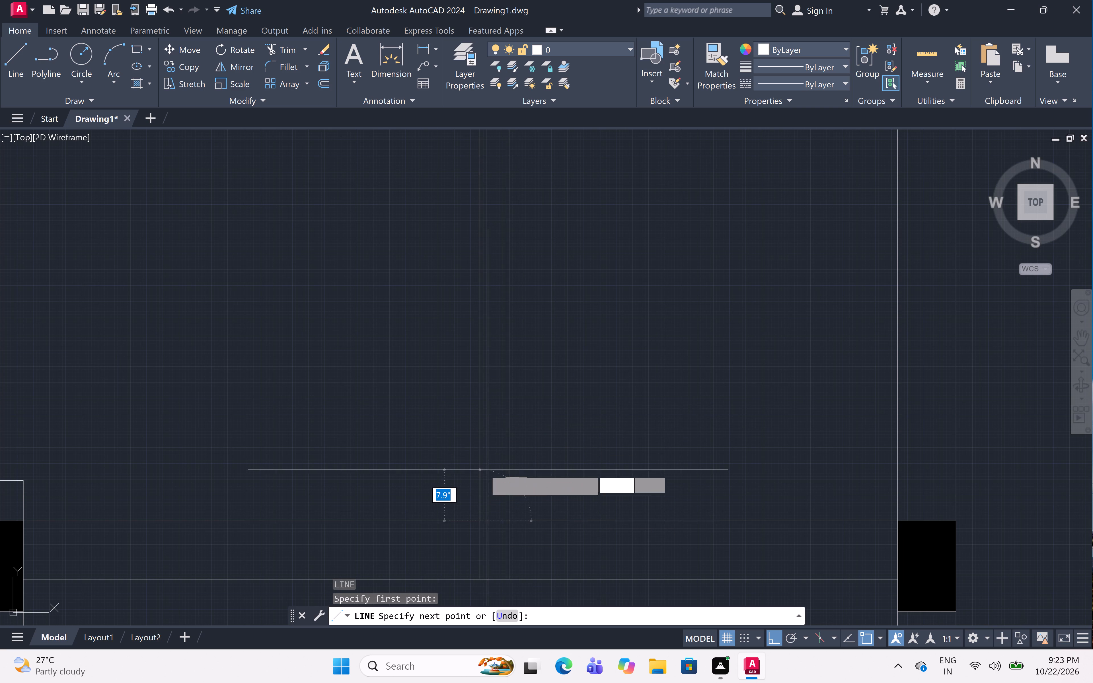
{"action": "key", "text": "6"}
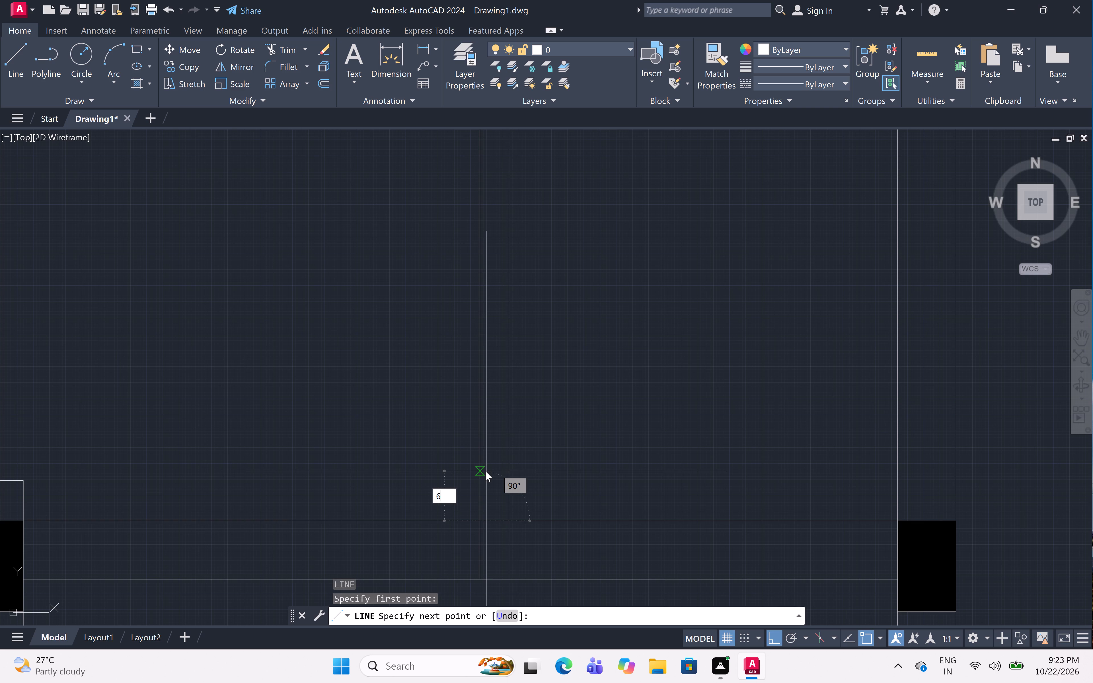
{"action": "type", "text": "\""}
{"action": "key", "text": "space"}
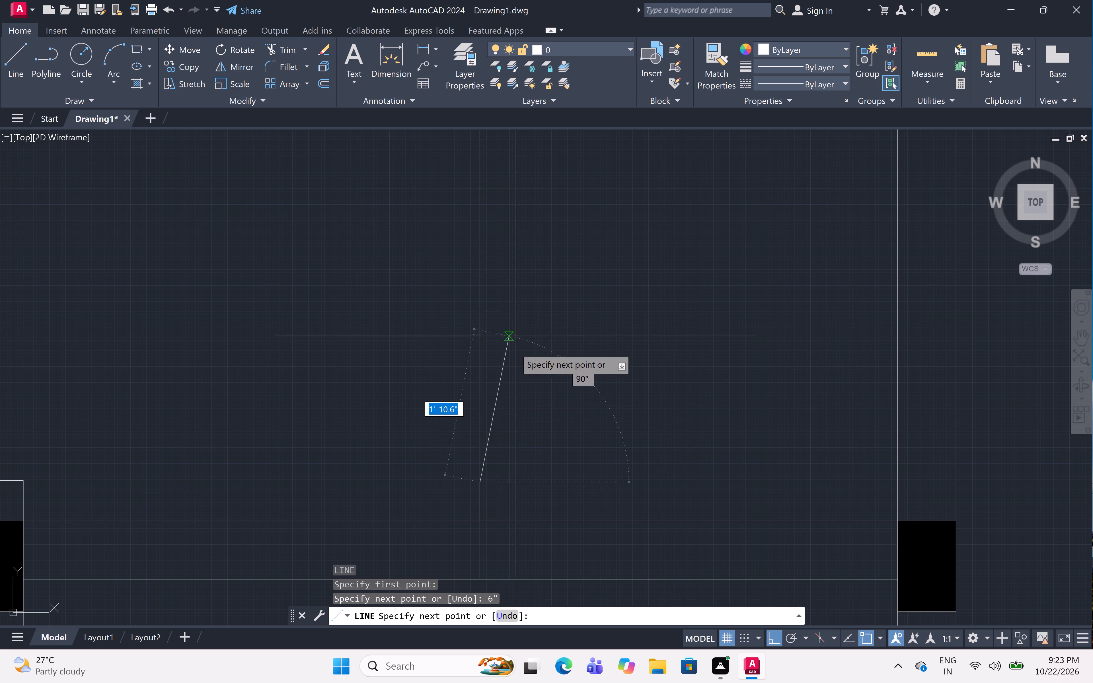
{"action": "left_click", "coordinate": [509, 482]}
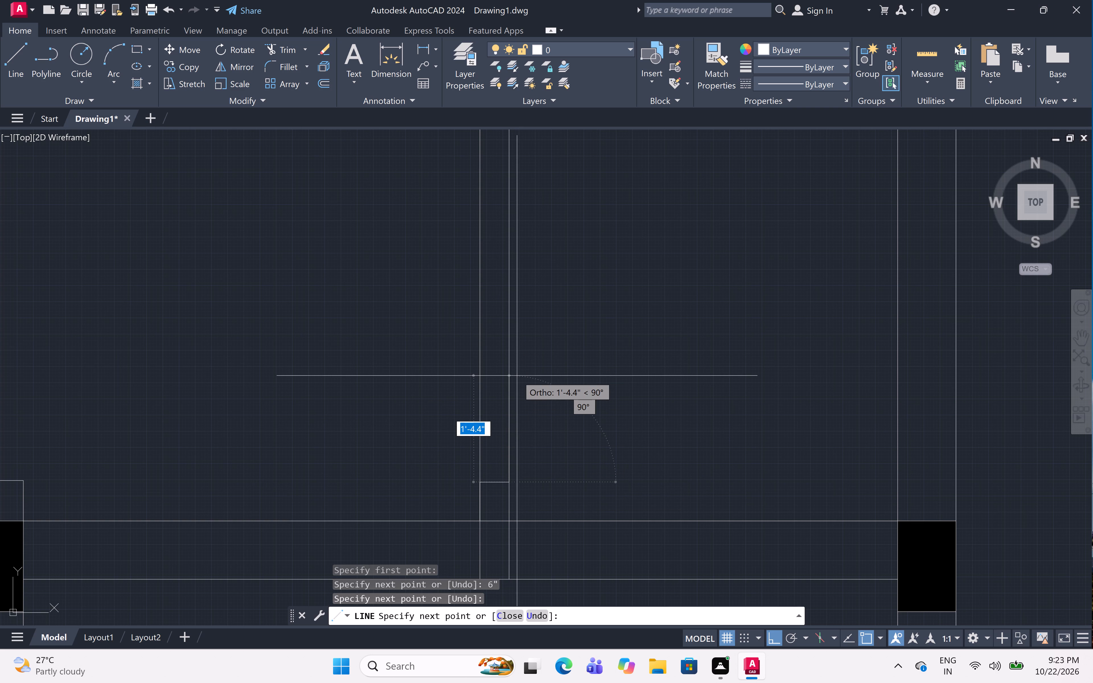
{"action": "type", "text": "2'"}
{"action": "type", "text": "8\""}
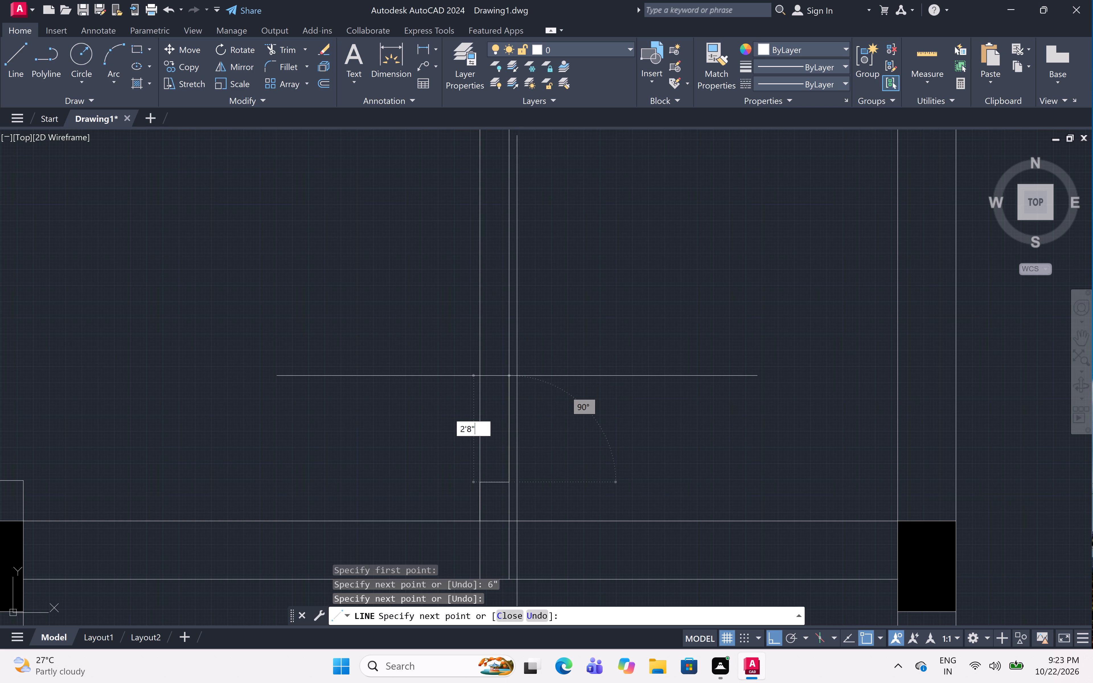
{"action": "key", "text": "space"}
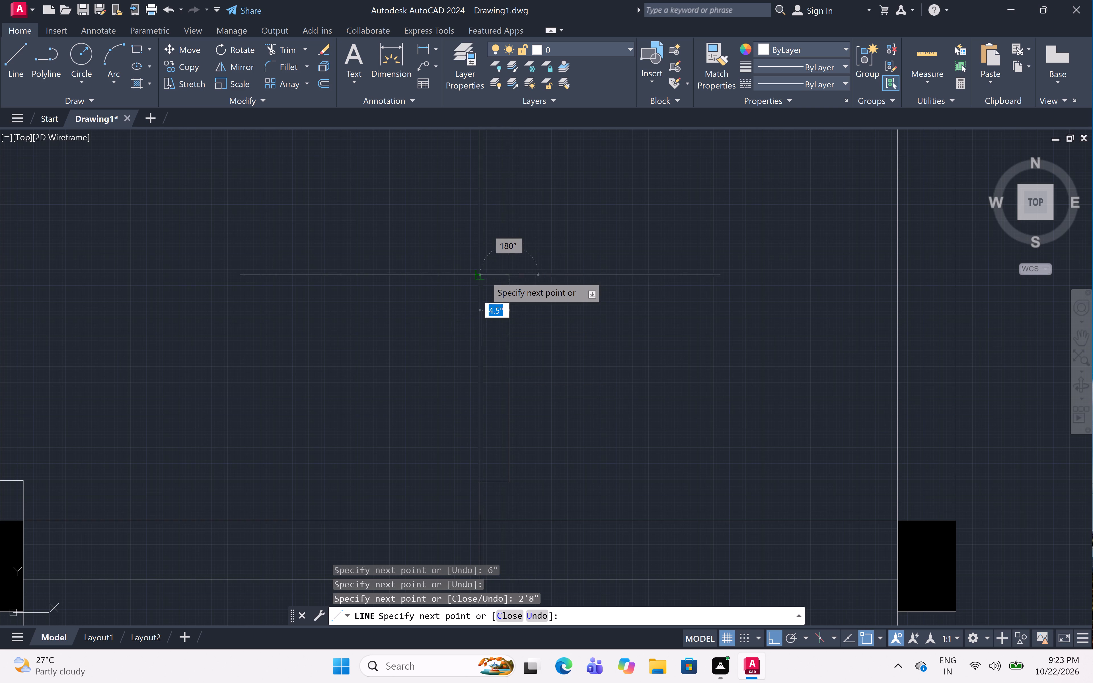
{"action": "left_click", "coordinate": [481, 275]}
{"action": "key", "text": "Escape"}
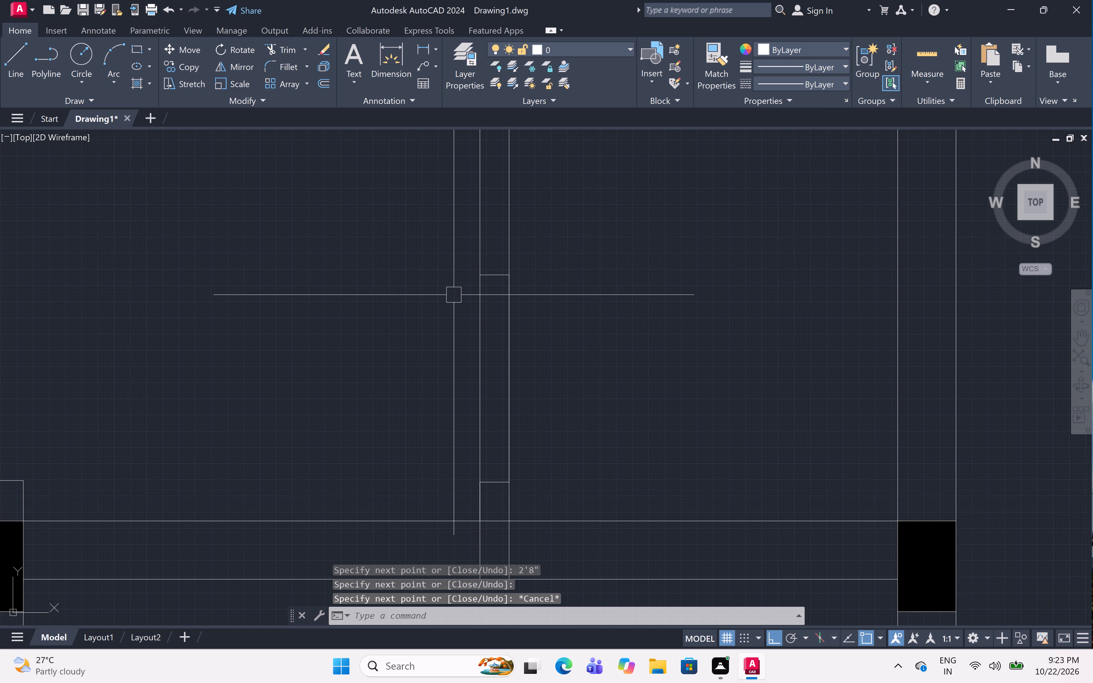
Trim both vertical partition lines between the two new cross lines to cut the 2'8" opening above the third-row wall.
{"action": "type", "text": "tr"}
{"action": "key", "text": "space"}
{"action": "left_click", "coordinate": [427, 326]}
{"action": "left_click", "coordinate": [590, 353]}
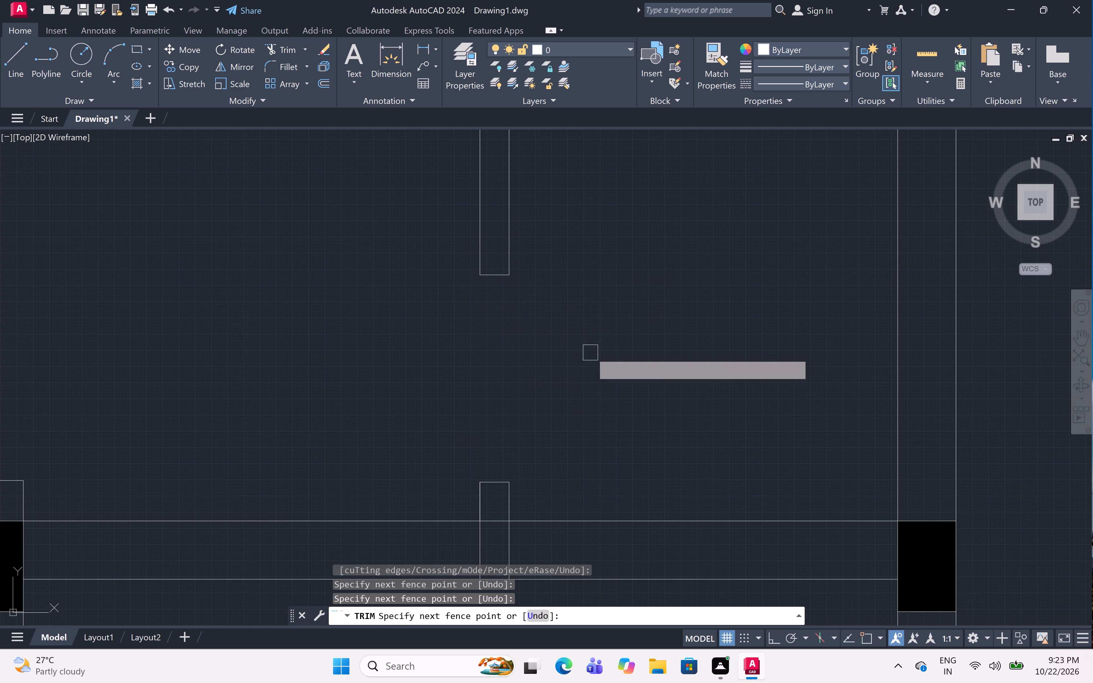
{"action": "scroll", "coordinate": [541, 306], "scroll_direction": "down", "scroll_amount": 6}
{"action": "middle_click_drag", "start_coordinate": [549, 351], "coordinate": [566, 322]}
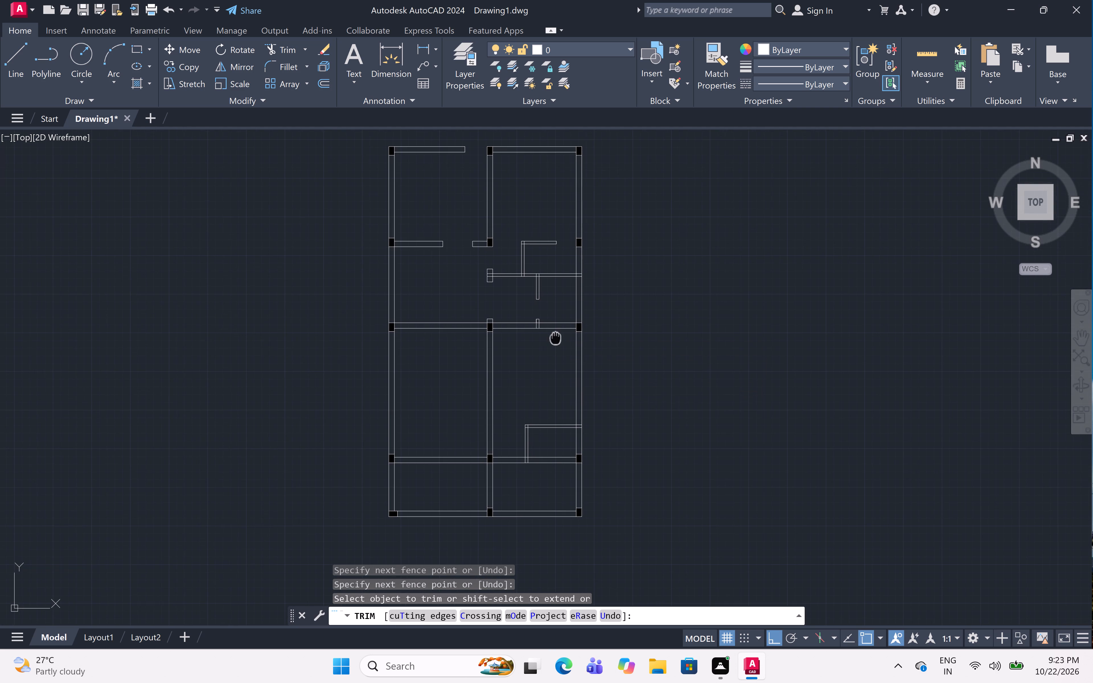
{"action": "middle_click_drag", "start_coordinate": [566, 322], "coordinate": [570, 314]}
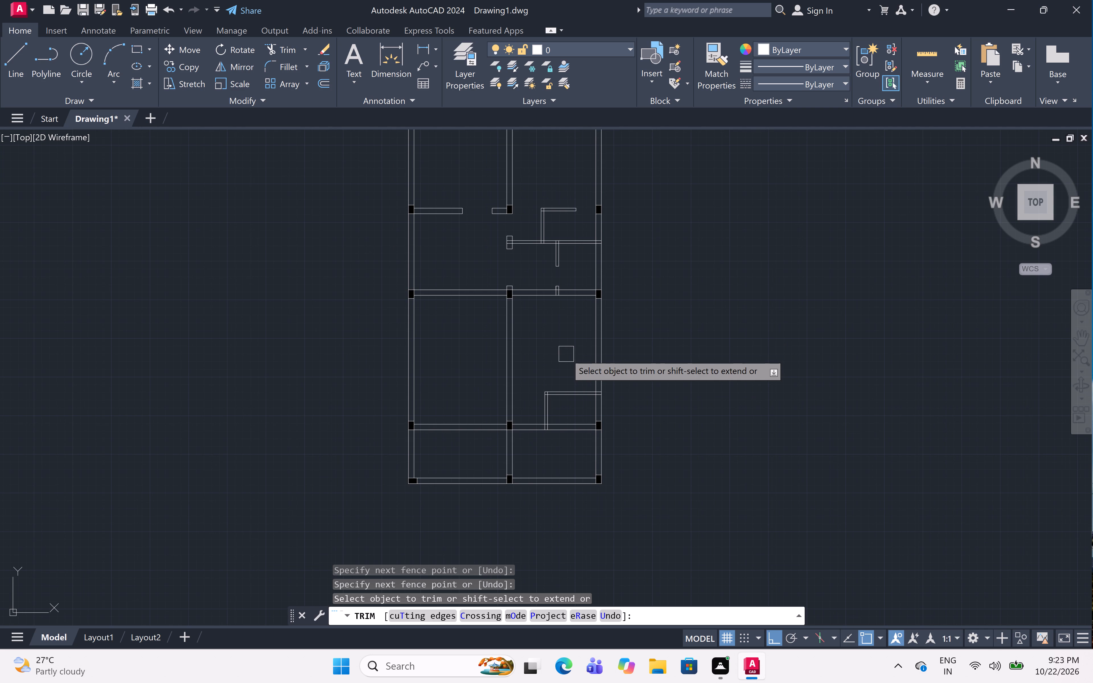
{"action": "scroll", "coordinate": [485, 275], "scroll_direction": "up", "scroll_amount": 3}
{"action": "key", "text": "Escape"}
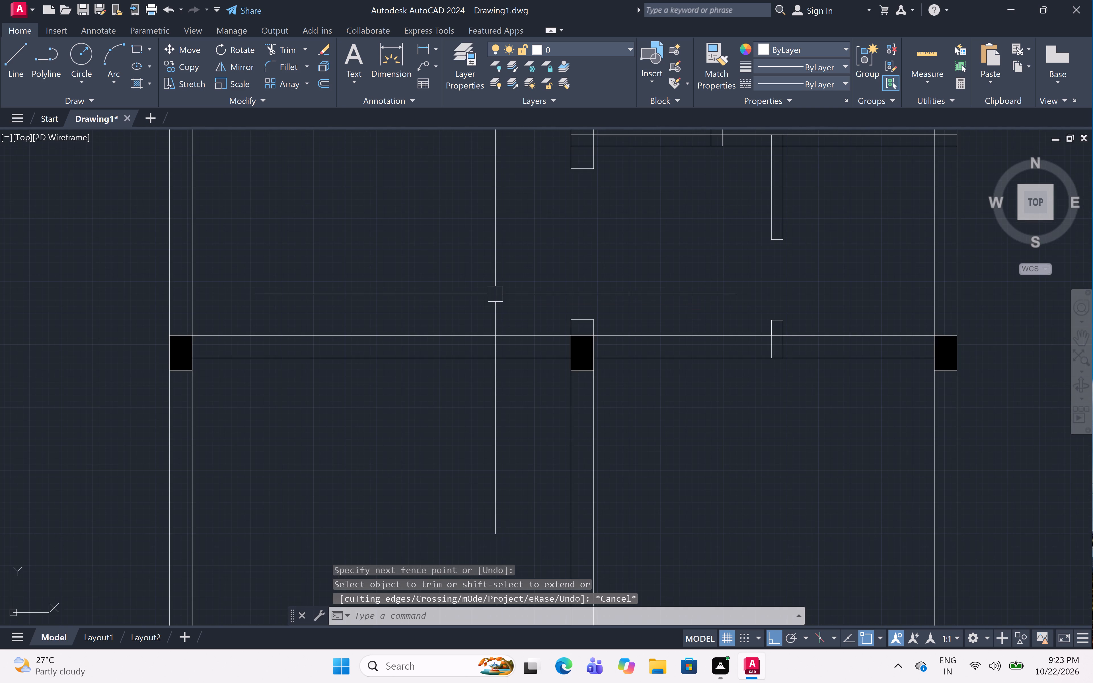
Draw a line down across the third-row wall left of the central column, 4' leftward along its lower face, and back up across.
{"action": "type", "text": "l"}
{"action": "key", "text": "space"}
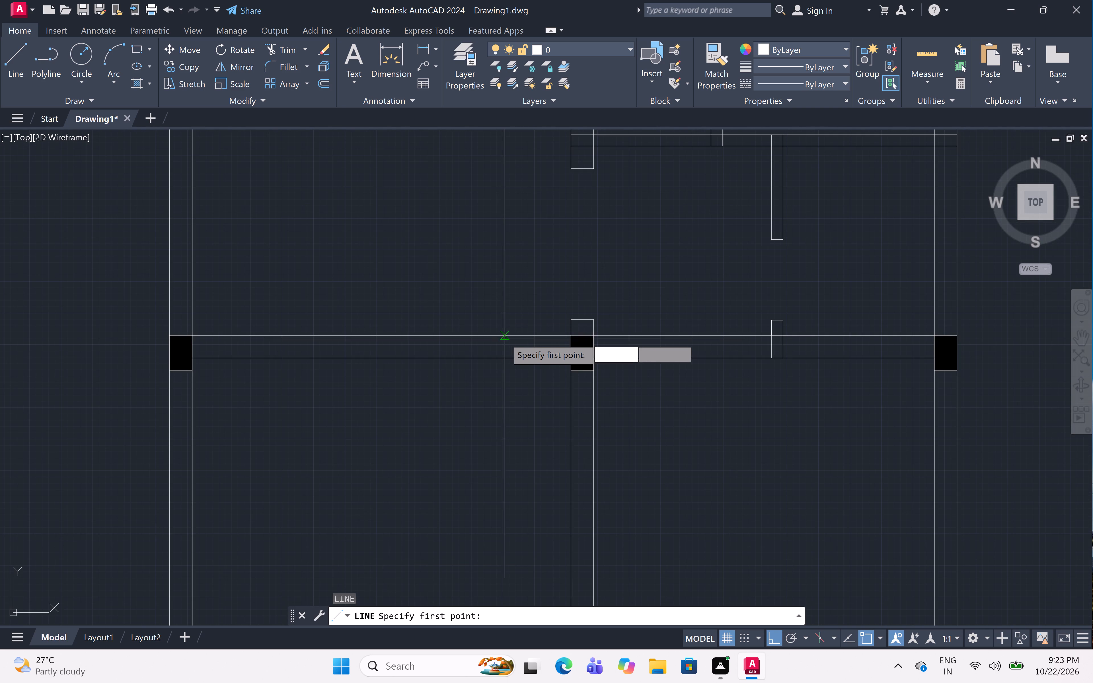
{"action": "left_click", "coordinate": [502, 335]}
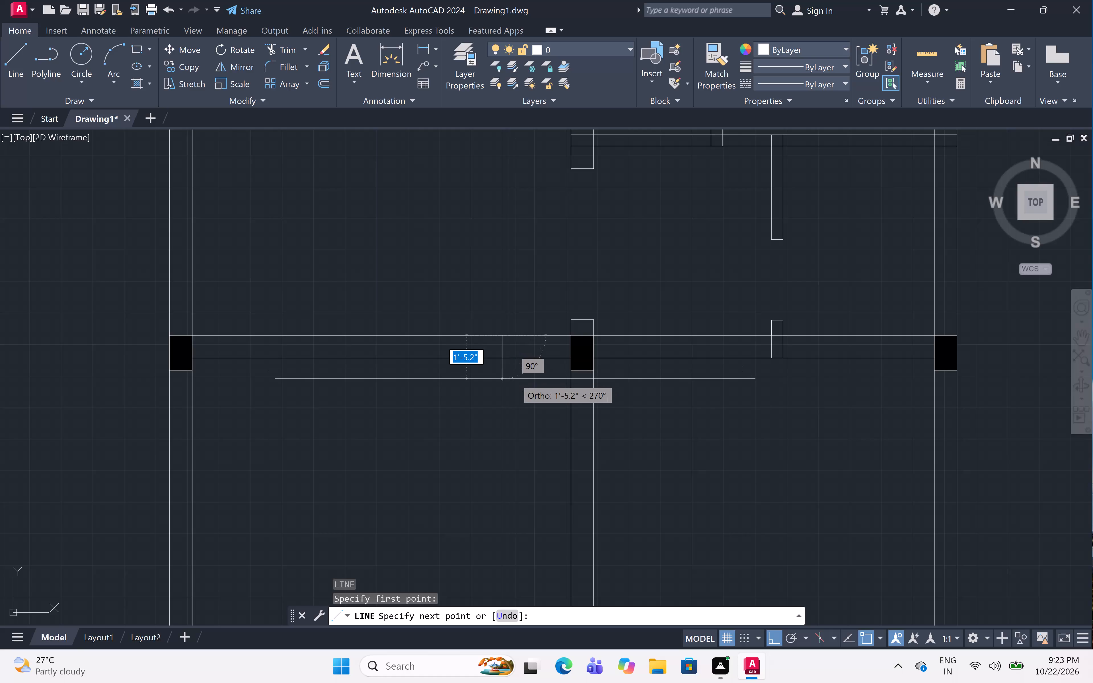
{"action": "left_click", "coordinate": [504, 359]}
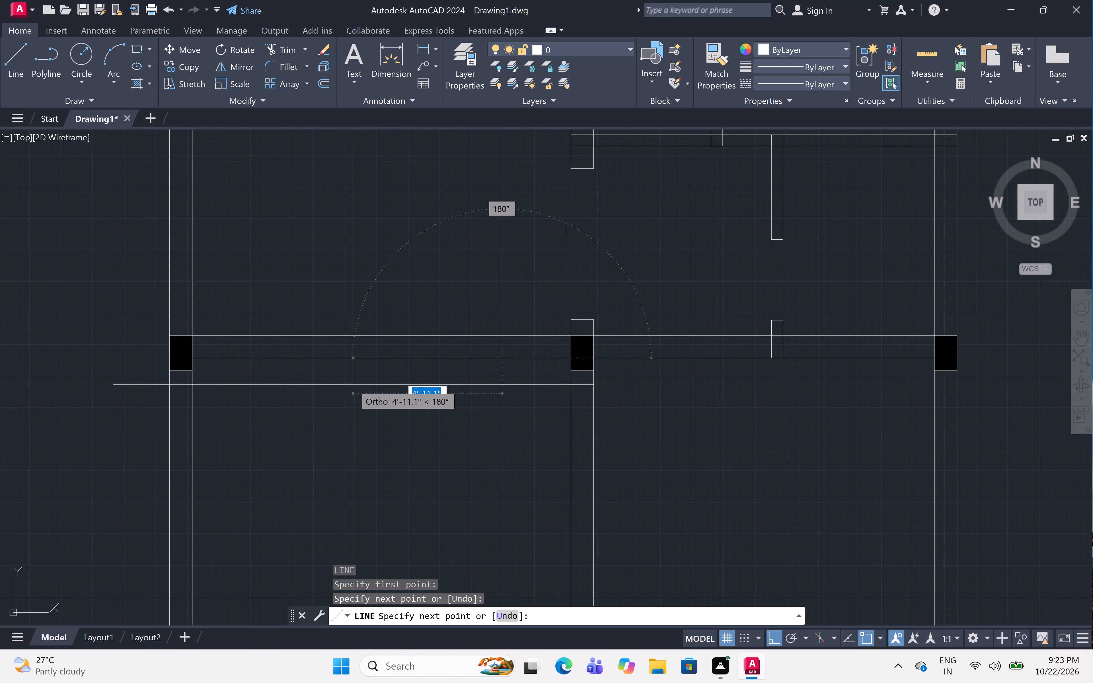
{"action": "type", "text": "4'"}
{"action": "key", "text": "space"}
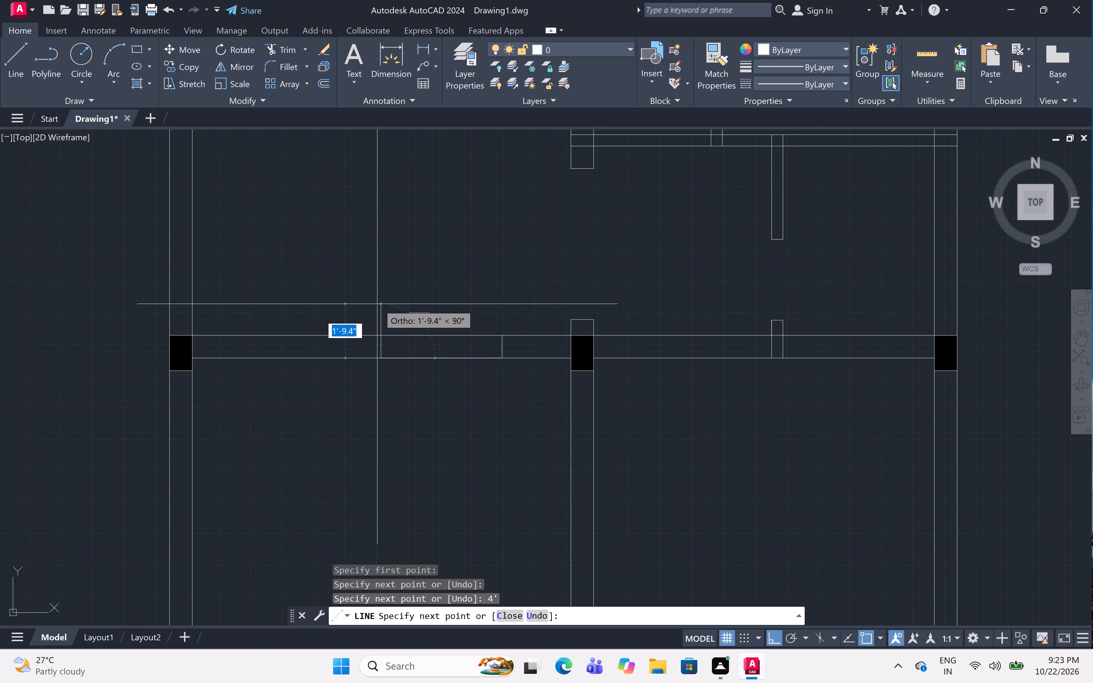
{"action": "left_click", "coordinate": [385, 334]}
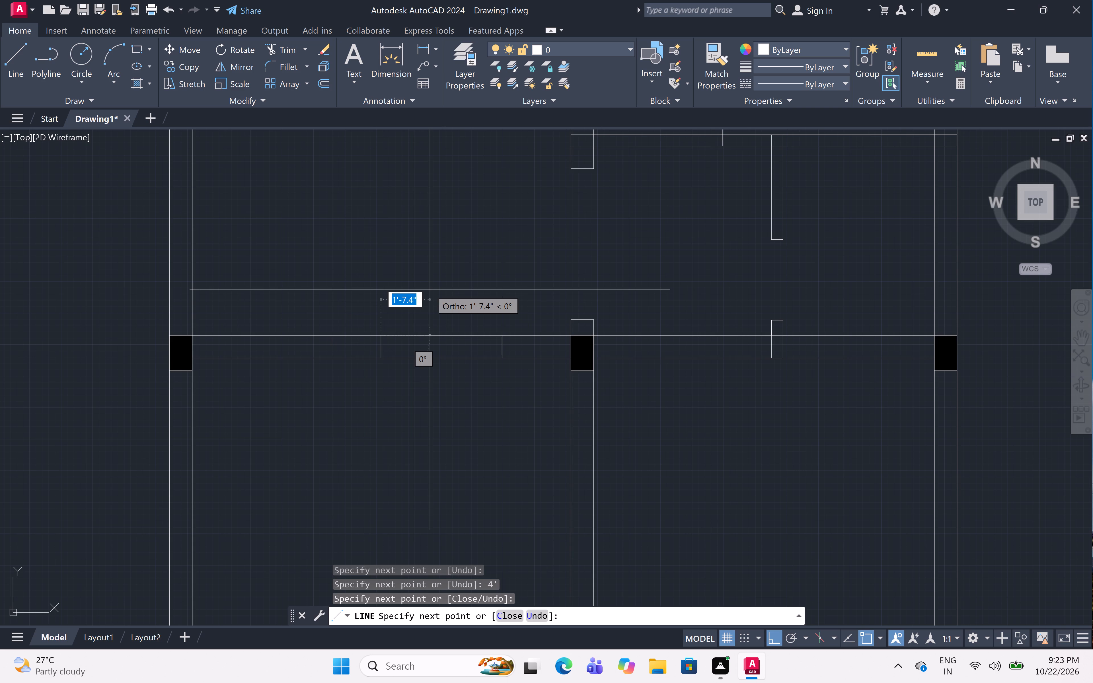
{"action": "key", "text": "Escape"}
Trim both third-row wall lines between the new cross lines to cut the 4' opening in the left bay.
{"action": "type", "text": "tr"}
{"action": "key", "text": "space"}
{"action": "left_click", "coordinate": [430, 289]}
{"action": "left_click_drag", "start_coordinate": [425, 415], "coordinate": [425, 411]}
{"action": "scroll", "coordinate": [455, 290], "scroll_direction": "down", "scroll_amount": 4}
{"action": "middle_click_drag", "start_coordinate": [446, 339], "coordinate": [467, 299]}
{"action": "middle_click_drag", "start_coordinate": [472, 290], "coordinate": [475, 287]}
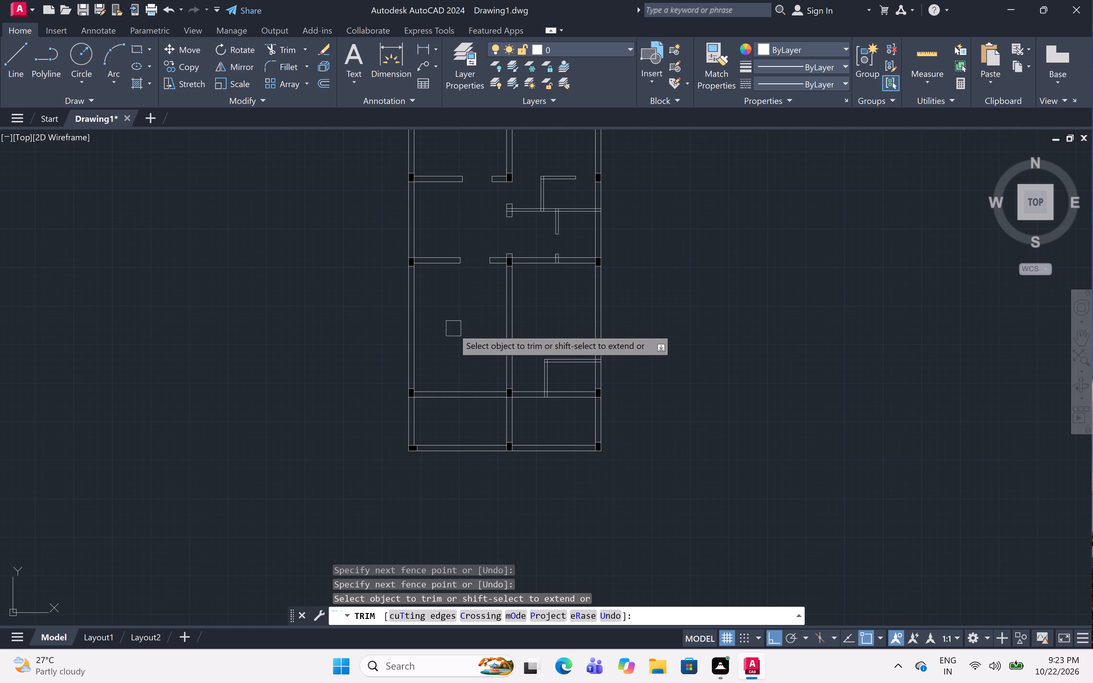
{"action": "scroll", "coordinate": [454, 368], "scroll_direction": "down", "scroll_amount": 1}
{"action": "scroll", "coordinate": [432, 386], "scroll_direction": "up", "scroll_amount": 5}
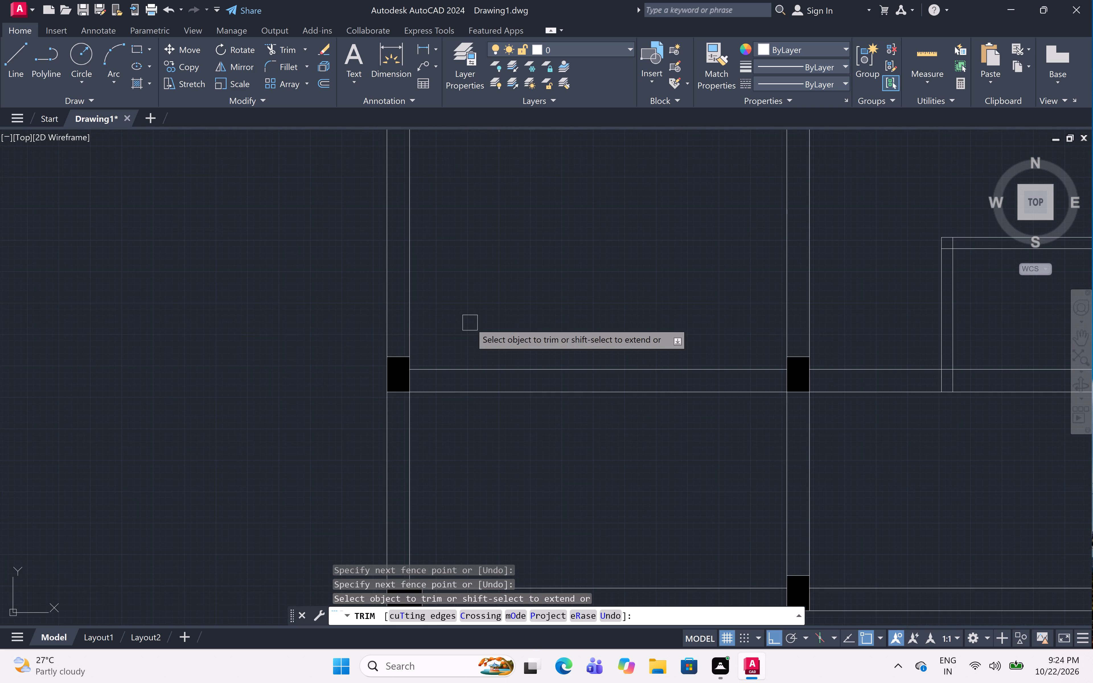
{"action": "key", "text": "Escape"}
Draw a line 3" rightward from the fourth-row left column, up across the wall, 3' along its upper face, and back down across.
{"action": "key", "text": "l"}
{"action": "key", "text": "space"}
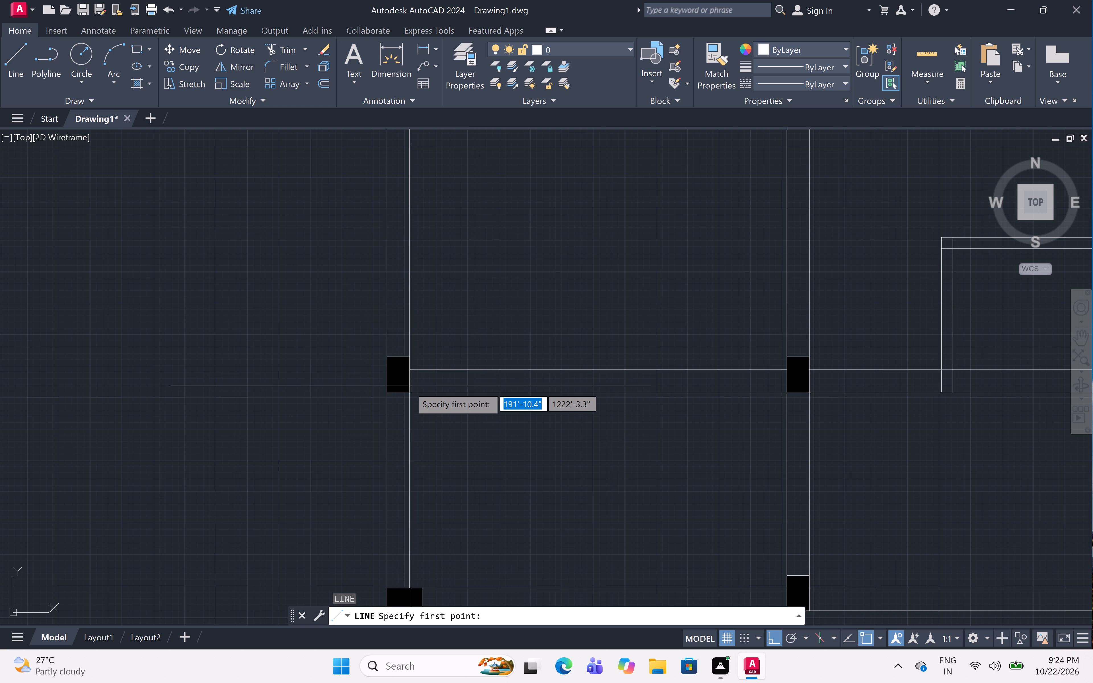
{"action": "left_click", "coordinate": [410, 389]}
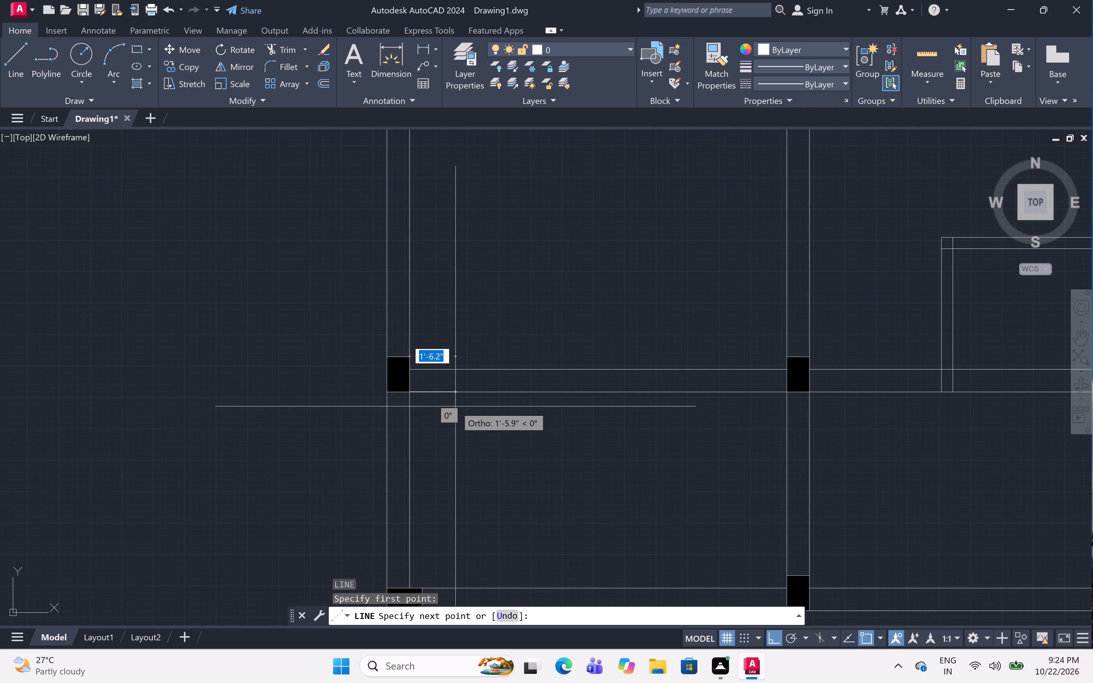
{"action": "key", "text": "3"}
{"action": "key", "text": "shift+quotedbl"}
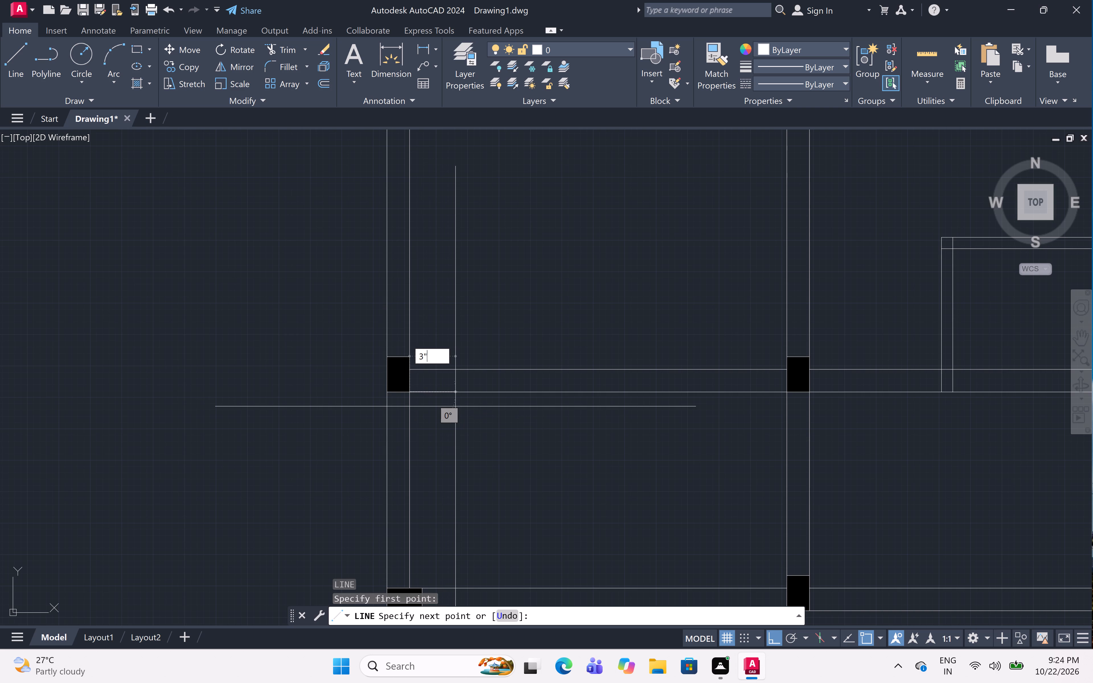
{"action": "key", "text": "space"}
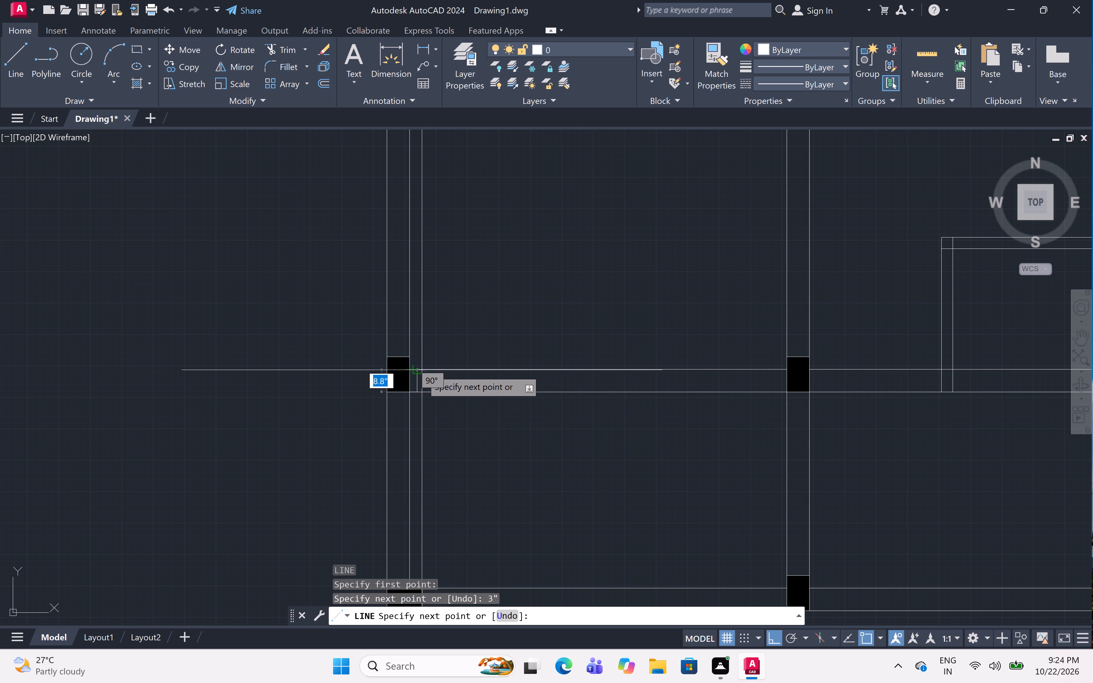
{"action": "left_click", "coordinate": [421, 368]}
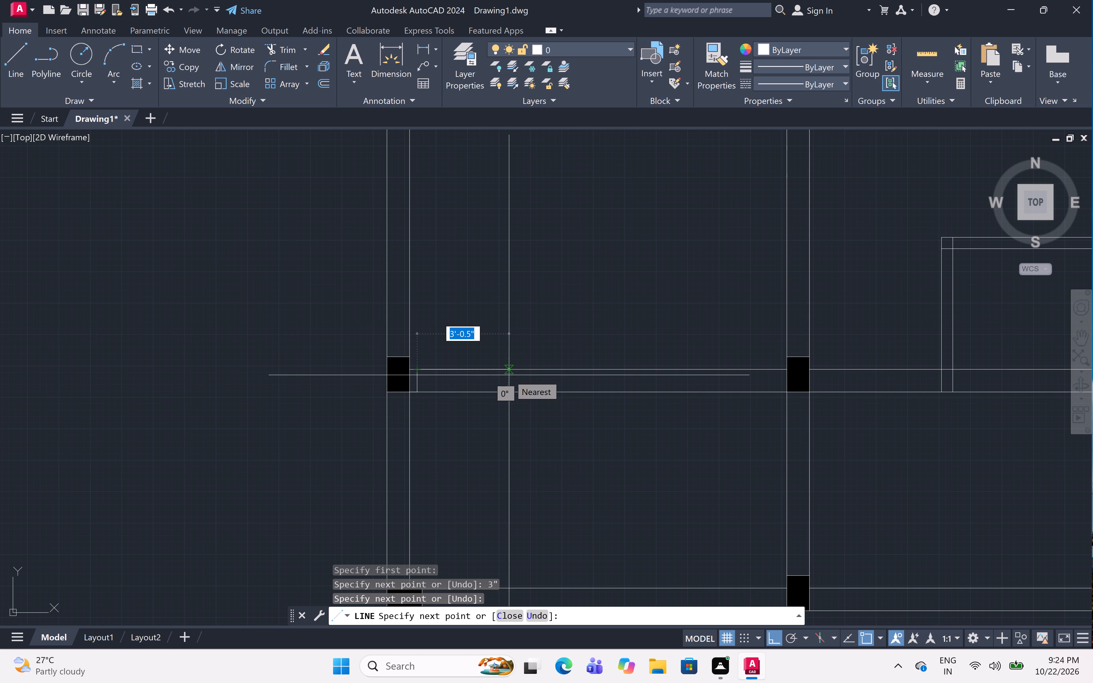
{"action": "type", "text": "3'"}
{"action": "key", "text": "space"}
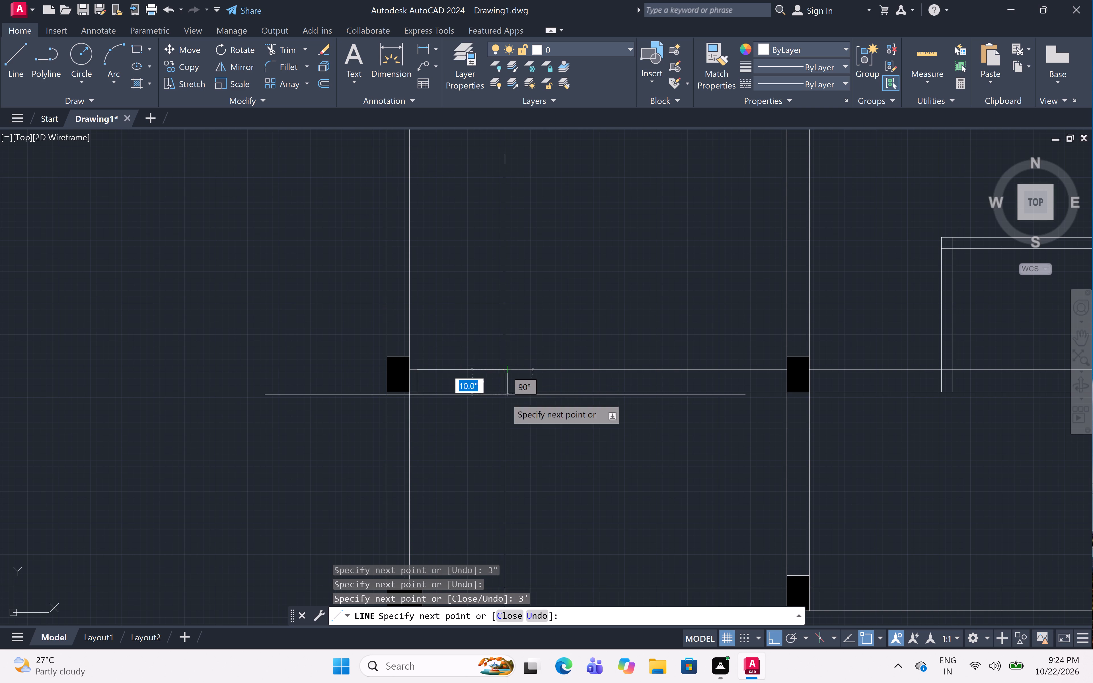
{"action": "left_click", "coordinate": [508, 393]}
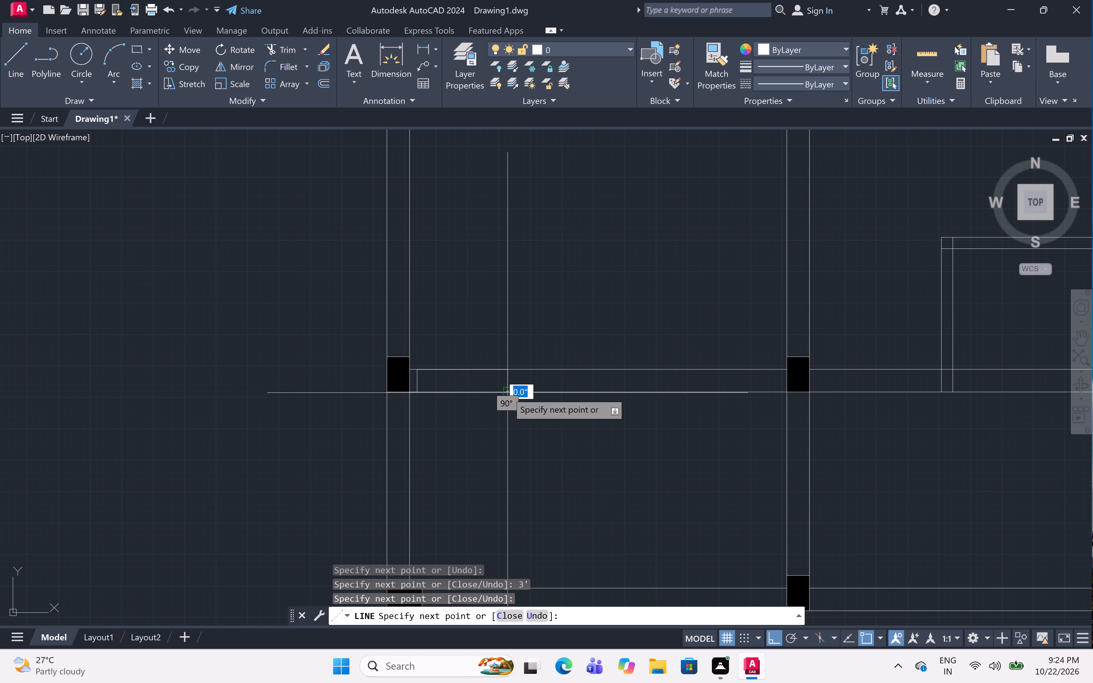
{"action": "key", "text": "Escape"}
Trim both fourth-row wall lines between the new cross lines to cut the 3' opening beside the left column.
{"action": "type", "text": "tr"}
{"action": "key", "text": "space"}
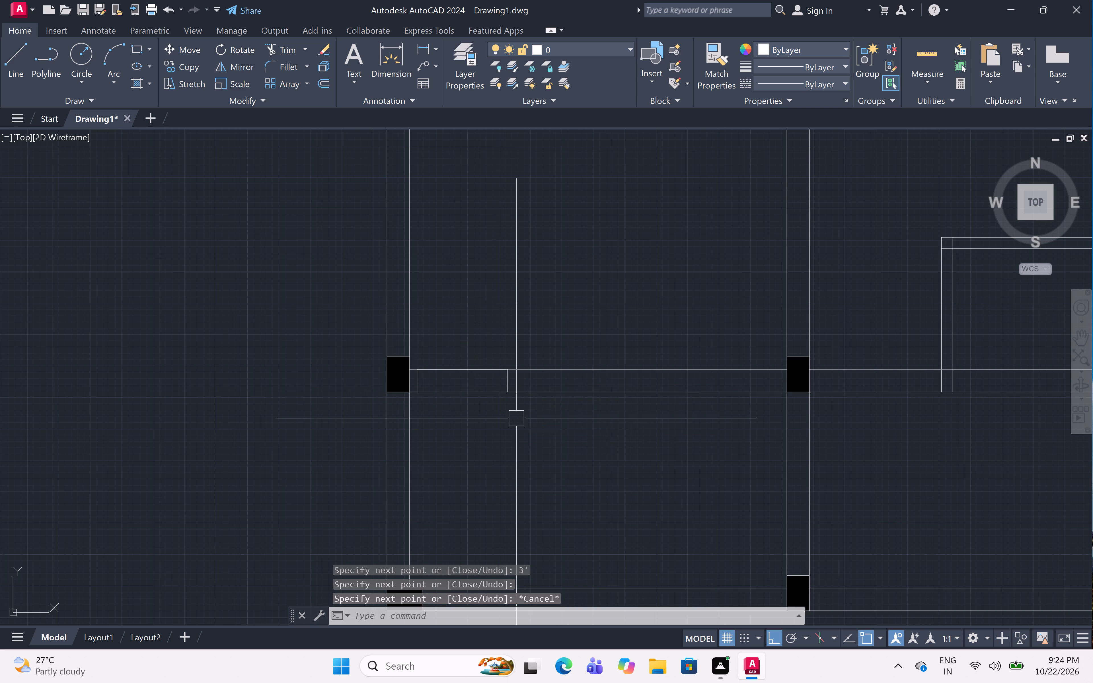
{"action": "left_click", "coordinate": [474, 354]}
{"action": "left_click", "coordinate": [483, 410]}
{"action": "scroll", "coordinate": [523, 268], "scroll_direction": "down", "scroll_amount": 3}
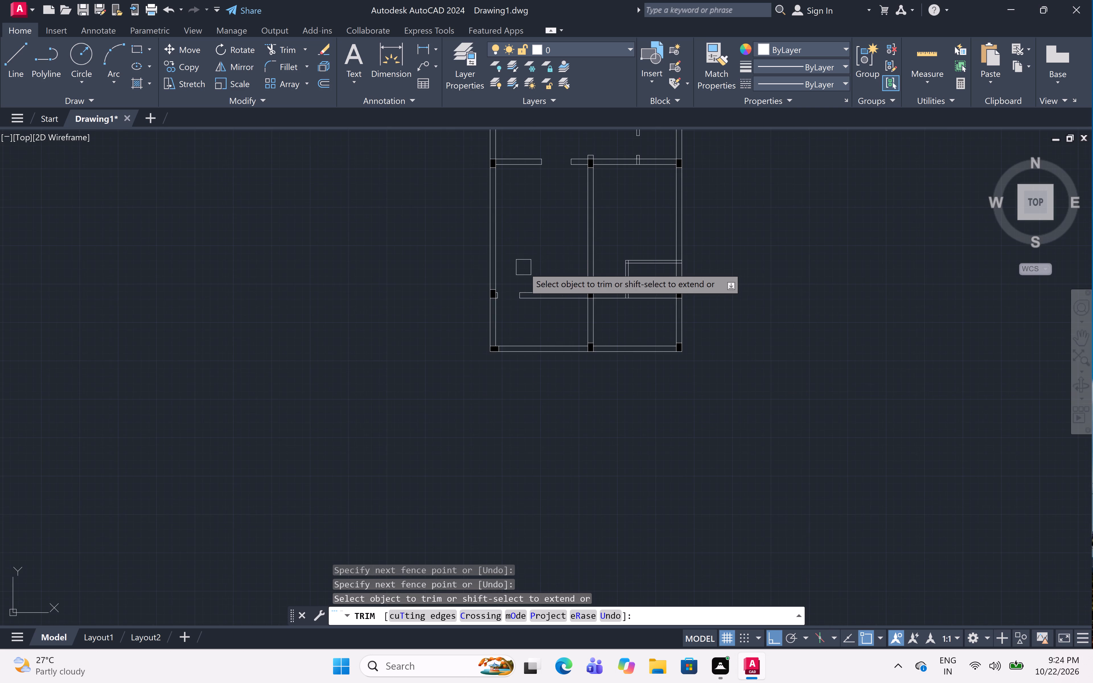
{"action": "middle_click_drag", "start_coordinate": [535, 254], "coordinate": [518, 299]}
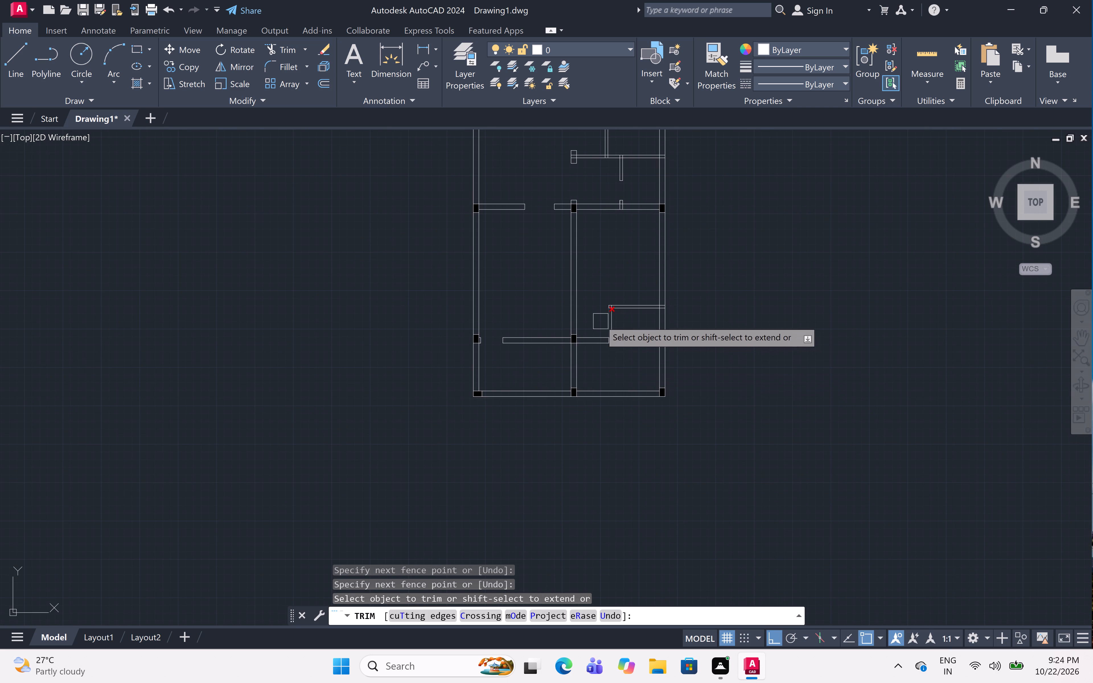
{"action": "scroll", "coordinate": [607, 324], "scroll_direction": "up", "scroll_amount": 3}
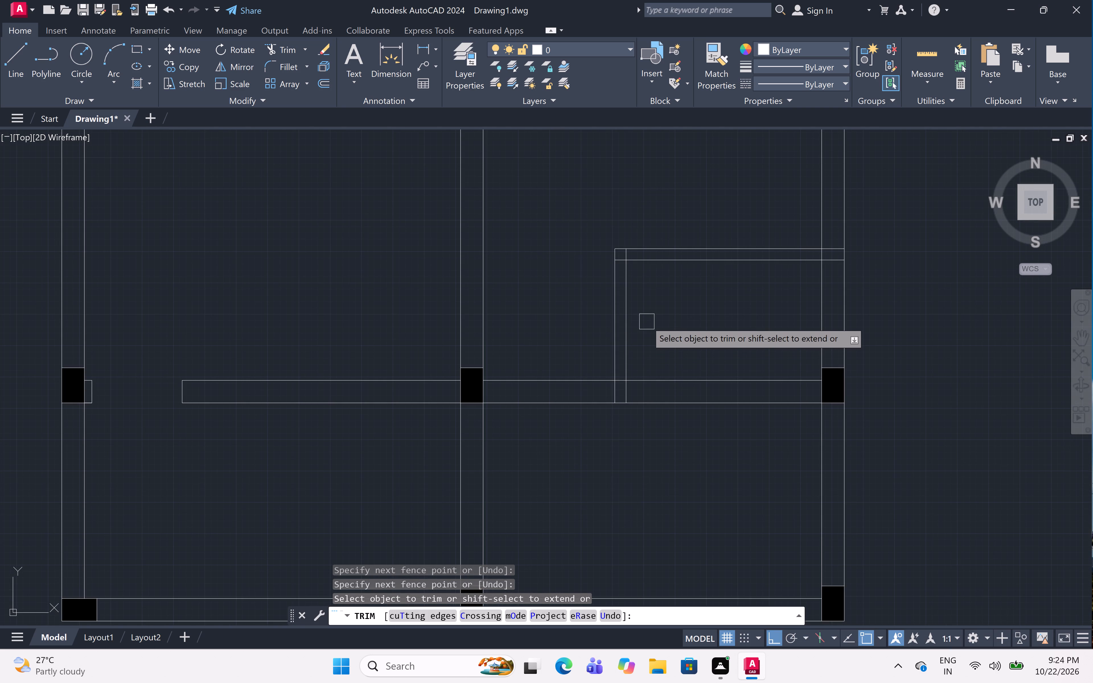
{"action": "key", "text": "Escape"}
Draw a line 2'8" down the lower-right room's vertical partition from the horizontal partition's lower line, then across its 4.5" thickness.
{"action": "type", "text": "l"}
{"action": "key", "text": "space"}
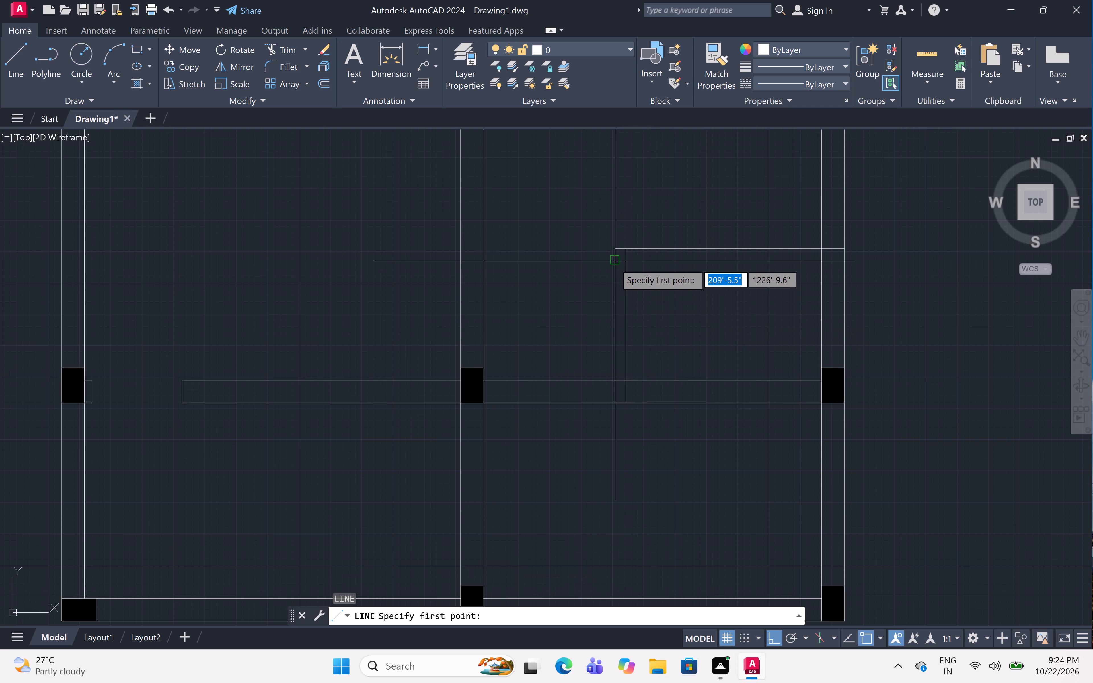
{"action": "left_click", "coordinate": [615, 262]}
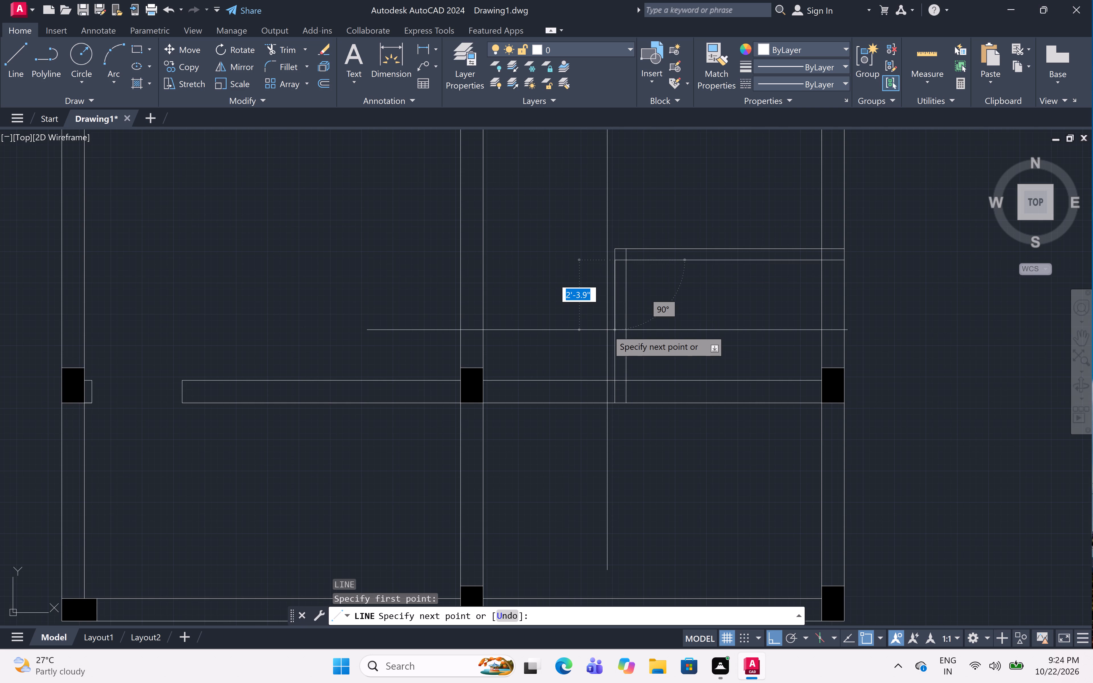
{"action": "type", "text": "2'8\""}
{"action": "key", "text": "space"}
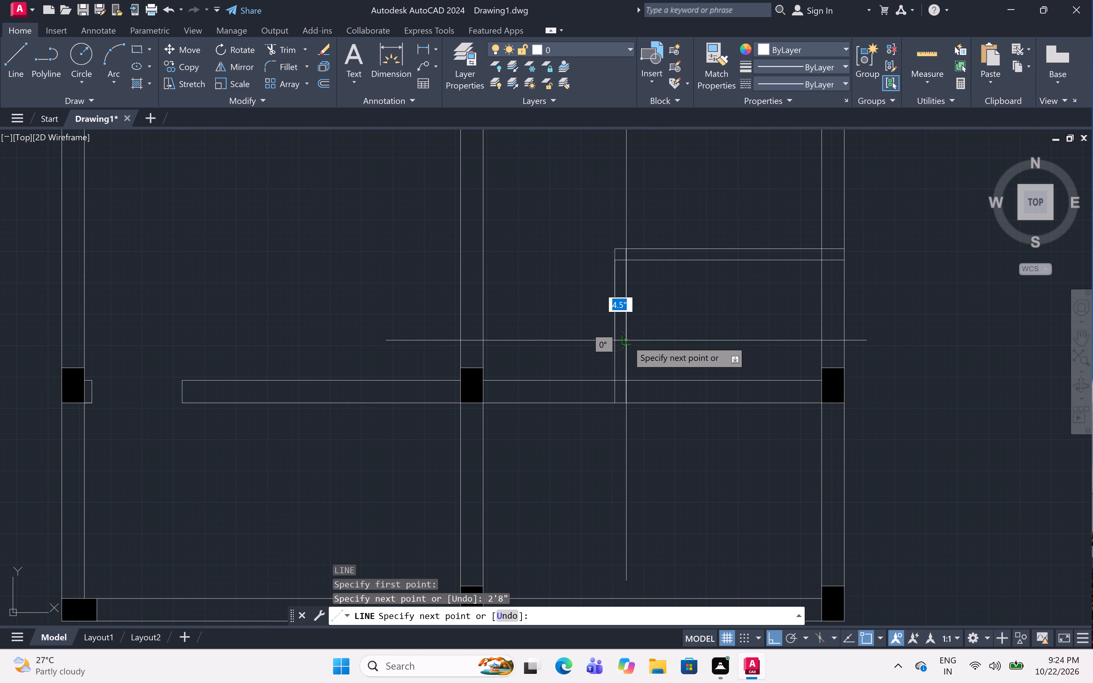
{"action": "left_click", "coordinate": [628, 341]}
{"action": "key", "text": "Escape"}
Trim both vertical partition lines between the horizontal partition and the new cross line to cut the lower-right room's 2'8" opening.
{"action": "type", "text": "tr"}
{"action": "key", "text": "space"}
{"action": "left_click_drag", "start_coordinate": [665, 318], "coordinate": [659, 316]}
{"action": "left_click", "coordinate": [553, 299]}
{"action": "scroll", "coordinate": [568, 296], "scroll_direction": "down", "scroll_amount": 3}
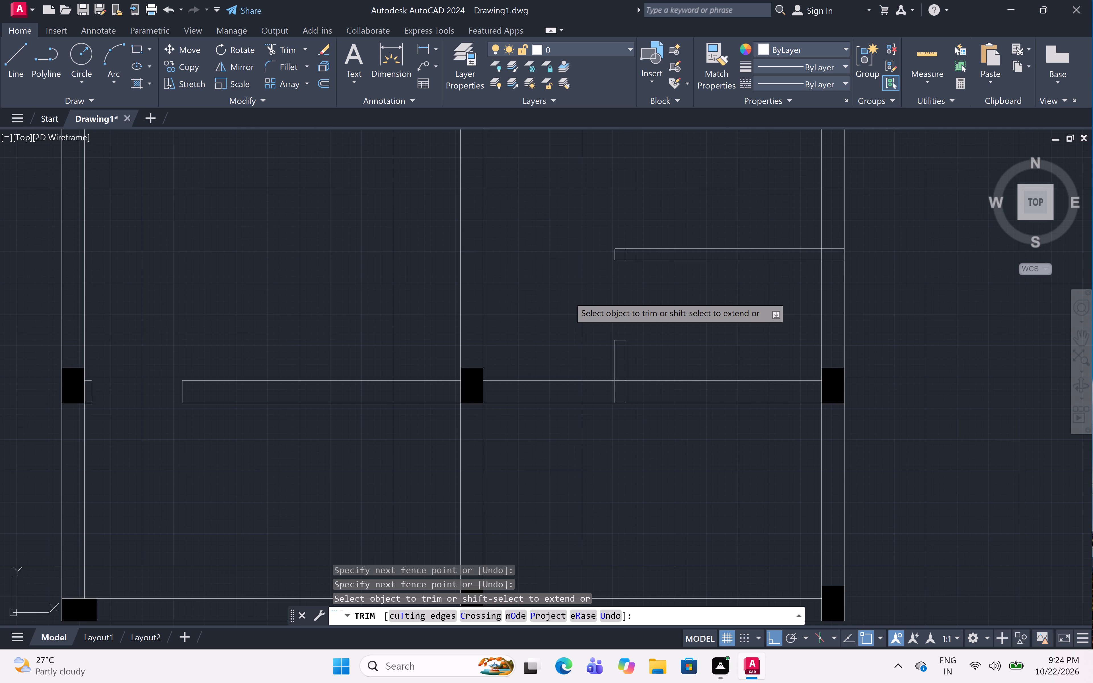
{"action": "middle_click_drag", "start_coordinate": [608, 222], "coordinate": [608, 266]}
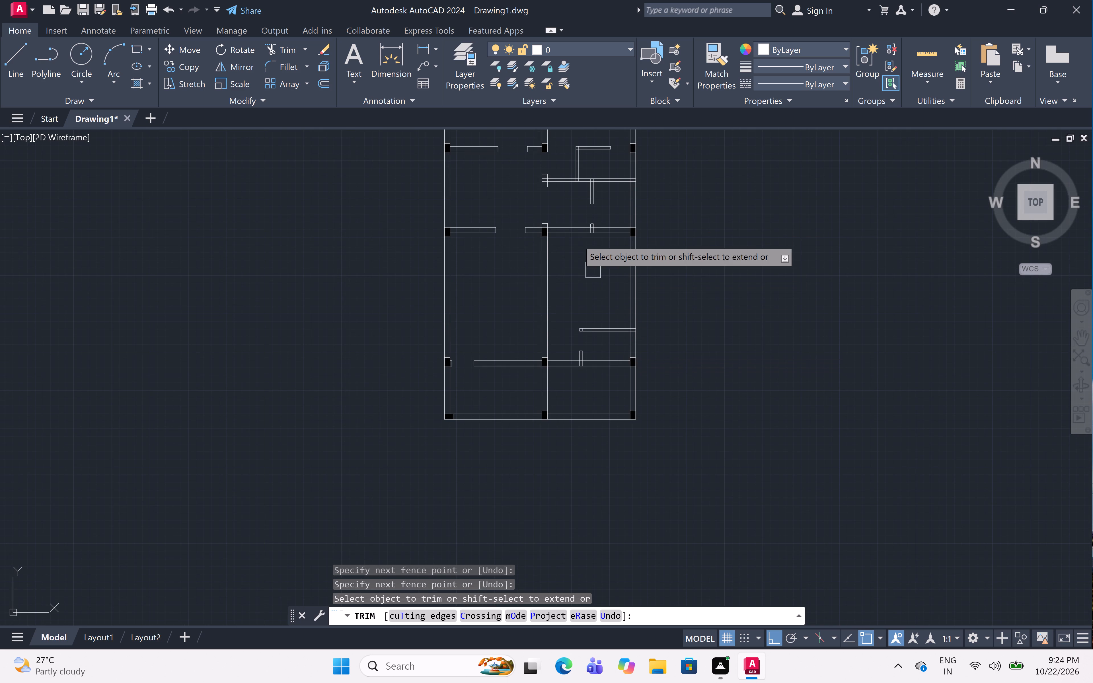
Draw a line 3" rightward from the third-row middle column, up across the wall, 3' along its upper face, and back down across.
{"action": "scroll", "coordinate": [548, 217], "scroll_direction": "up", "scroll_amount": 4}
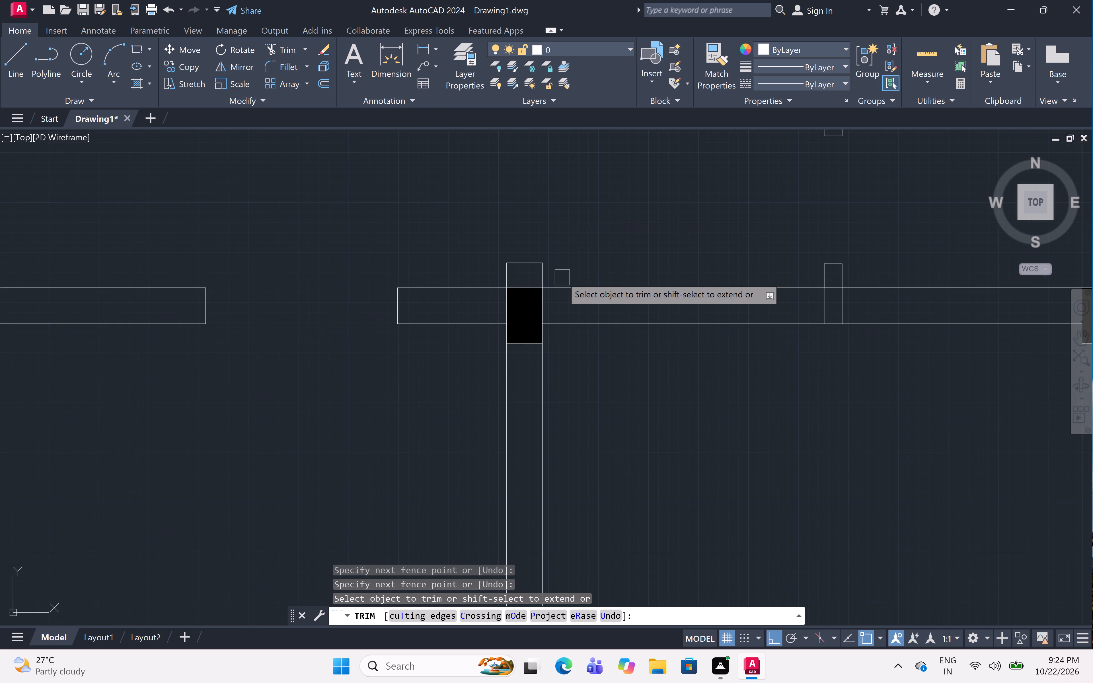
{"action": "key", "text": "Escape"}
{"action": "type", "text": "l"}
{"action": "key", "text": "space"}
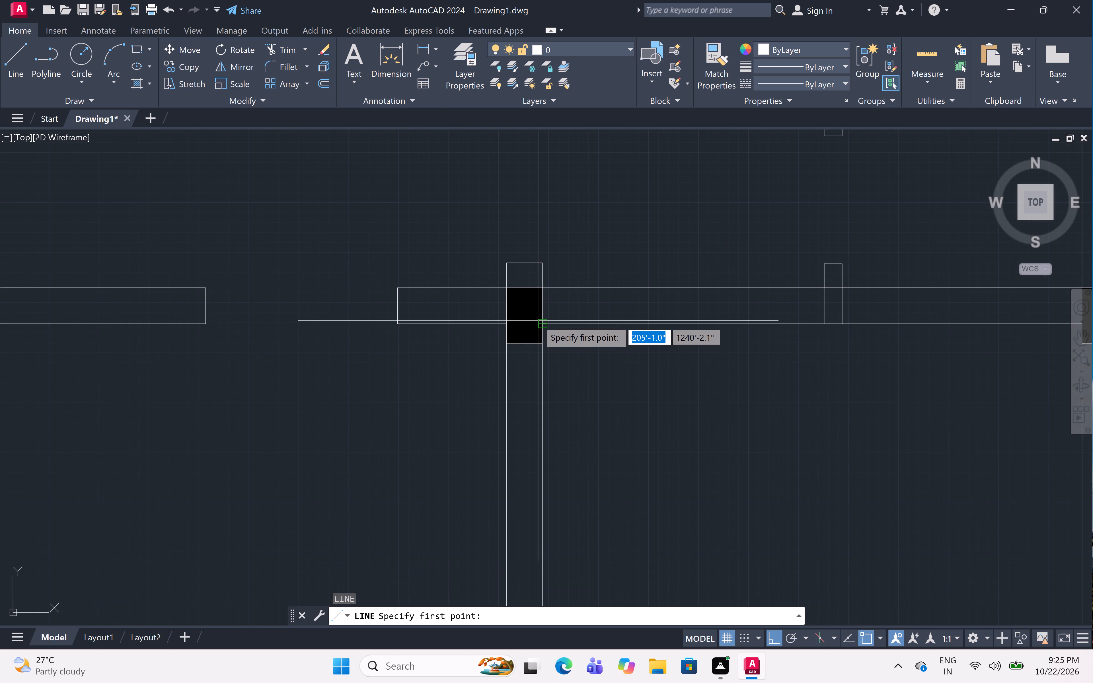
{"action": "left_click", "coordinate": [543, 321]}
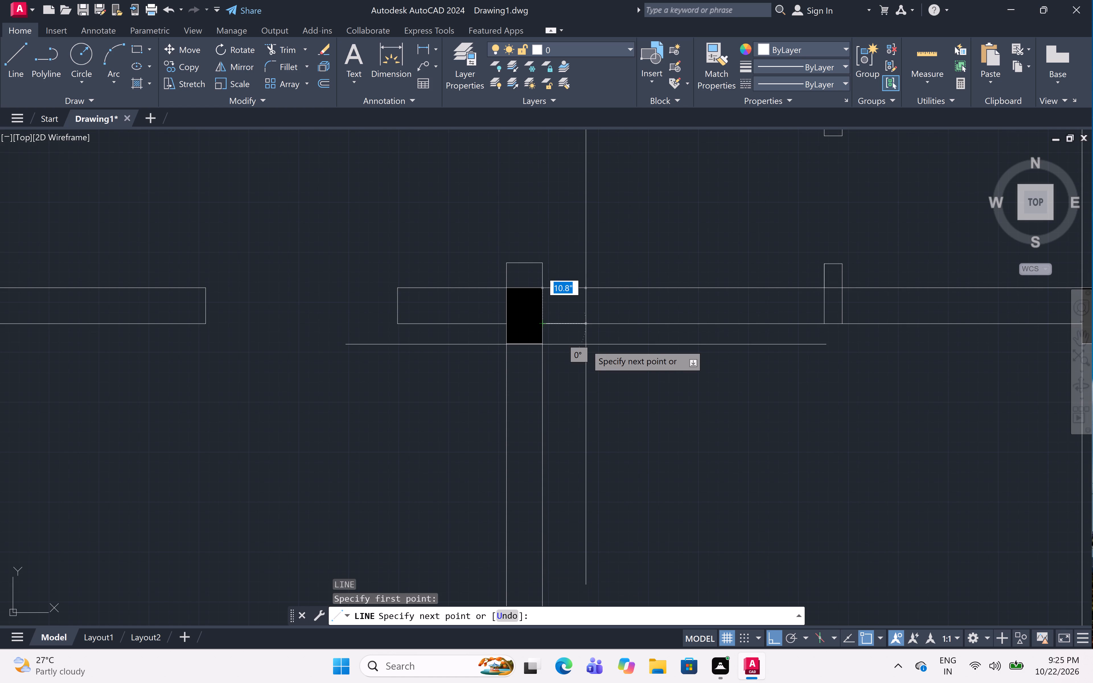
{"action": "type", "text": "3\""}
{"action": "key", "text": "space"}
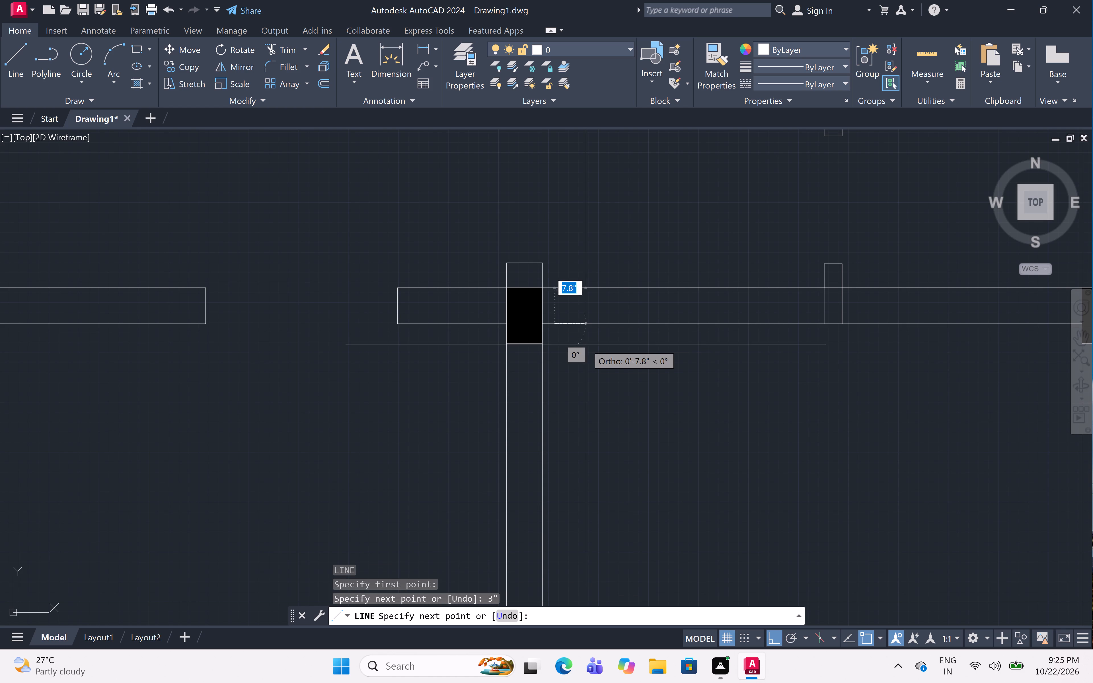
{"action": "left_click", "coordinate": [553, 284]}
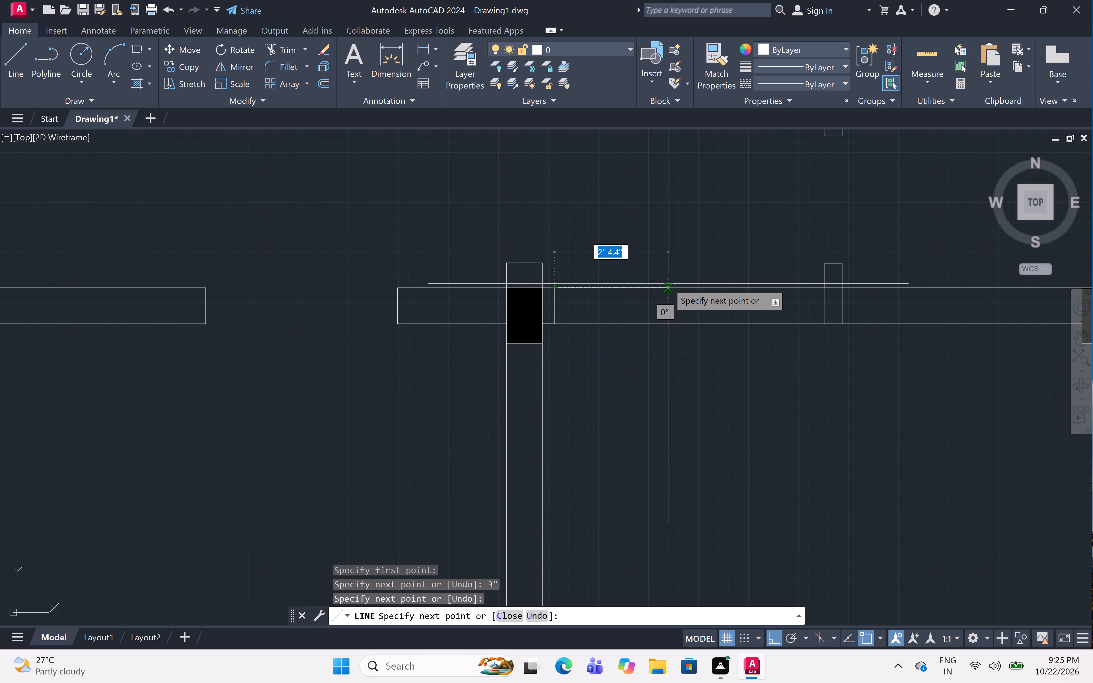
{"action": "type", "text": "3'"}
{"action": "key", "text": "space"}
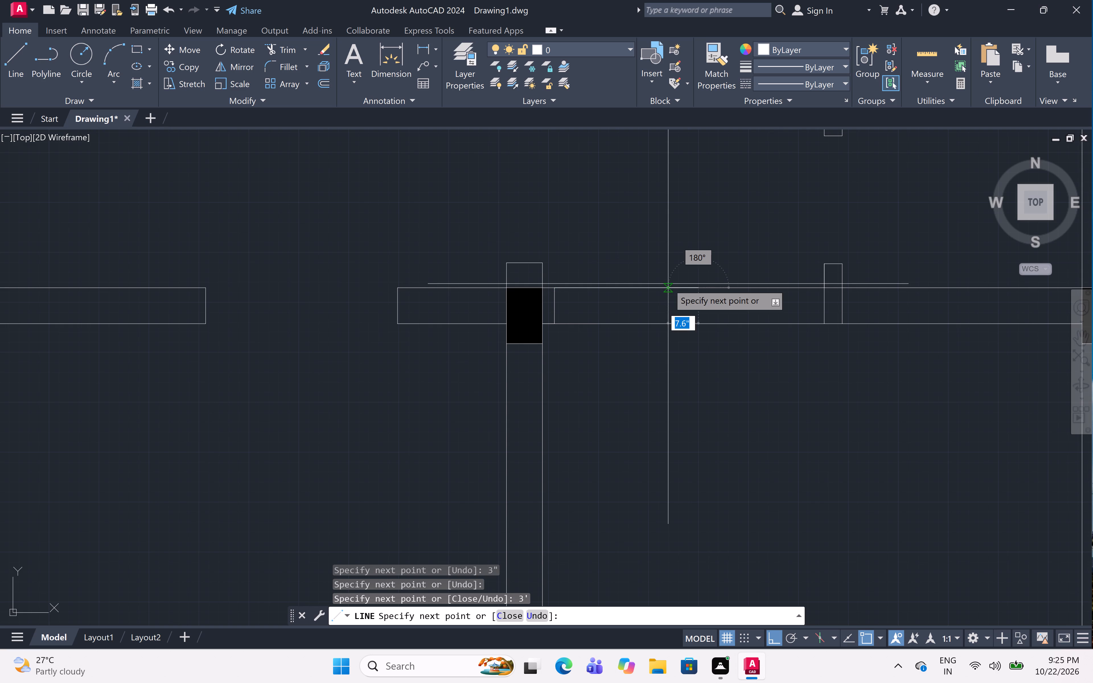
{"action": "left_click", "coordinate": [700, 323]}
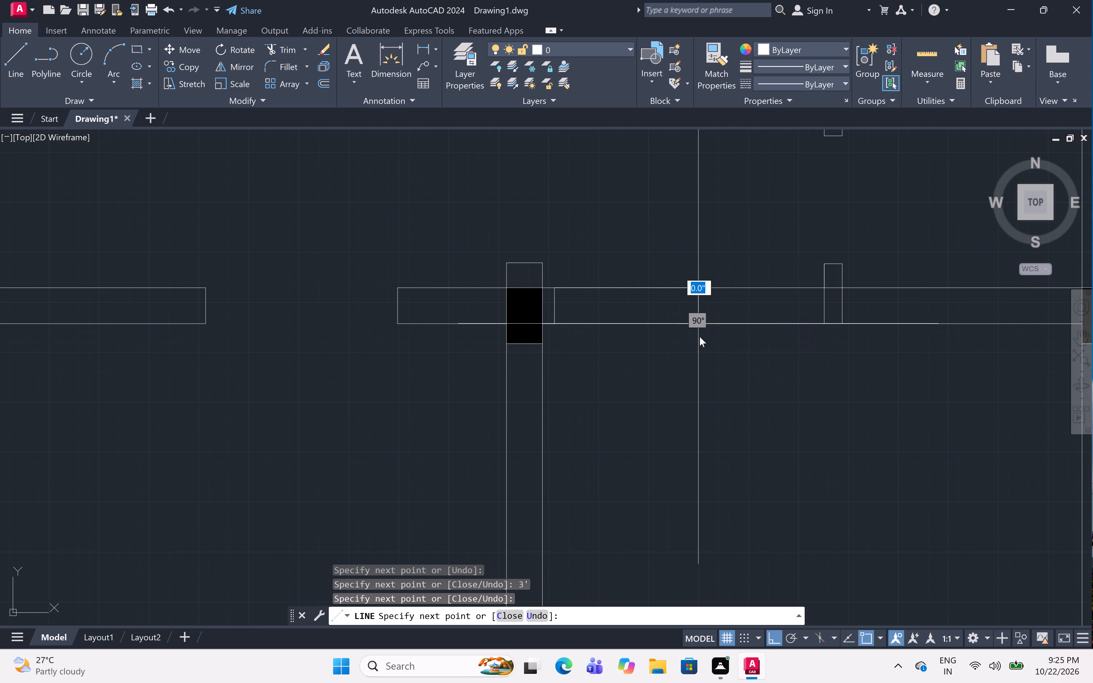
{"action": "key", "text": "Escape"}
Trim both third-row wall lines between the new cross lines to cut the 3' opening beside the middle column.
{"action": "type", "text": "tr"}
{"action": "key", "text": "space"}
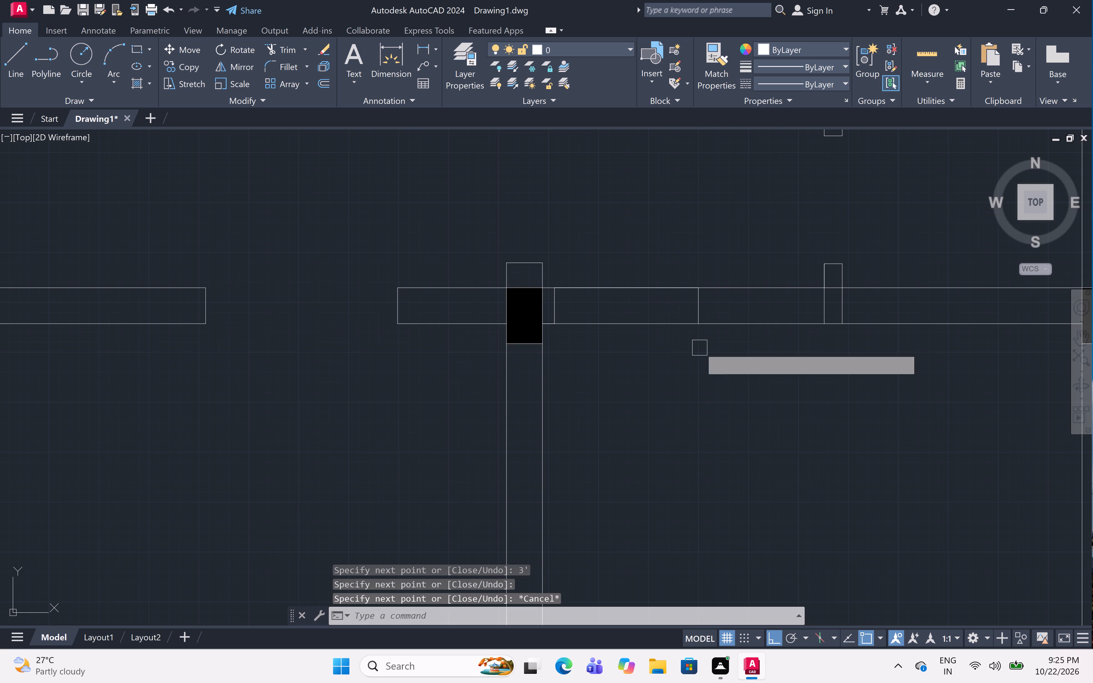
{"action": "left_click_drag", "start_coordinate": [639, 268], "coordinate": [639, 279]}
{"action": "left_click_drag", "start_coordinate": [639, 369], "coordinate": [638, 366]}
{"action": "scroll", "coordinate": [628, 270], "scroll_direction": "down", "scroll_amount": 5}
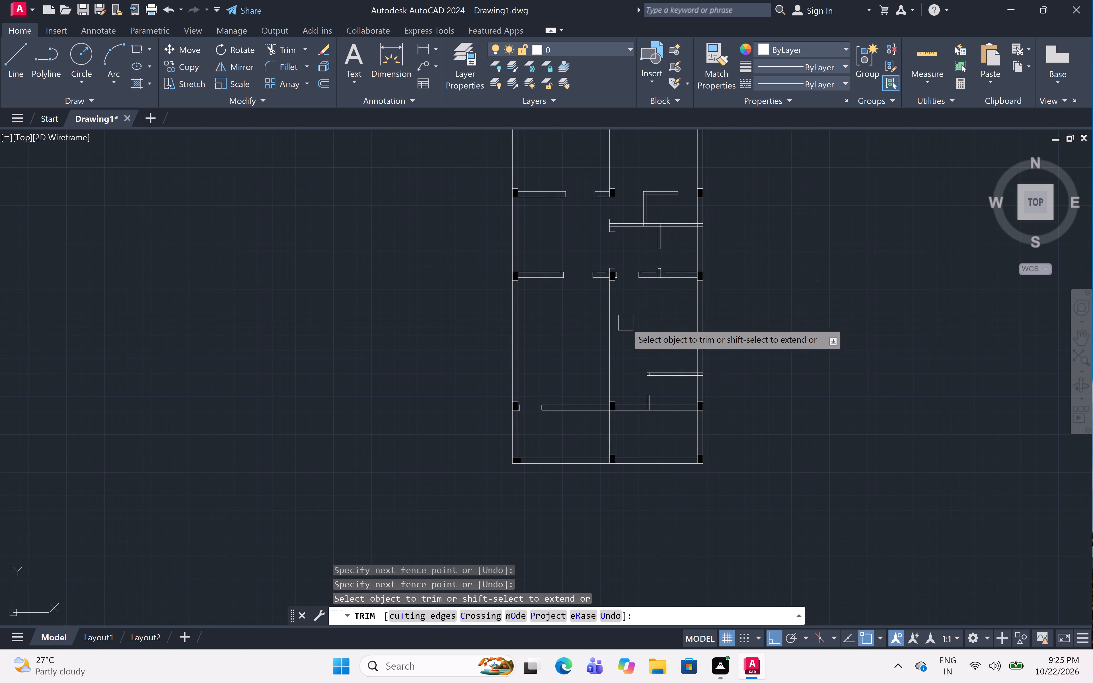
{"action": "middle_click_drag", "start_coordinate": [642, 317], "coordinate": [649, 322]}
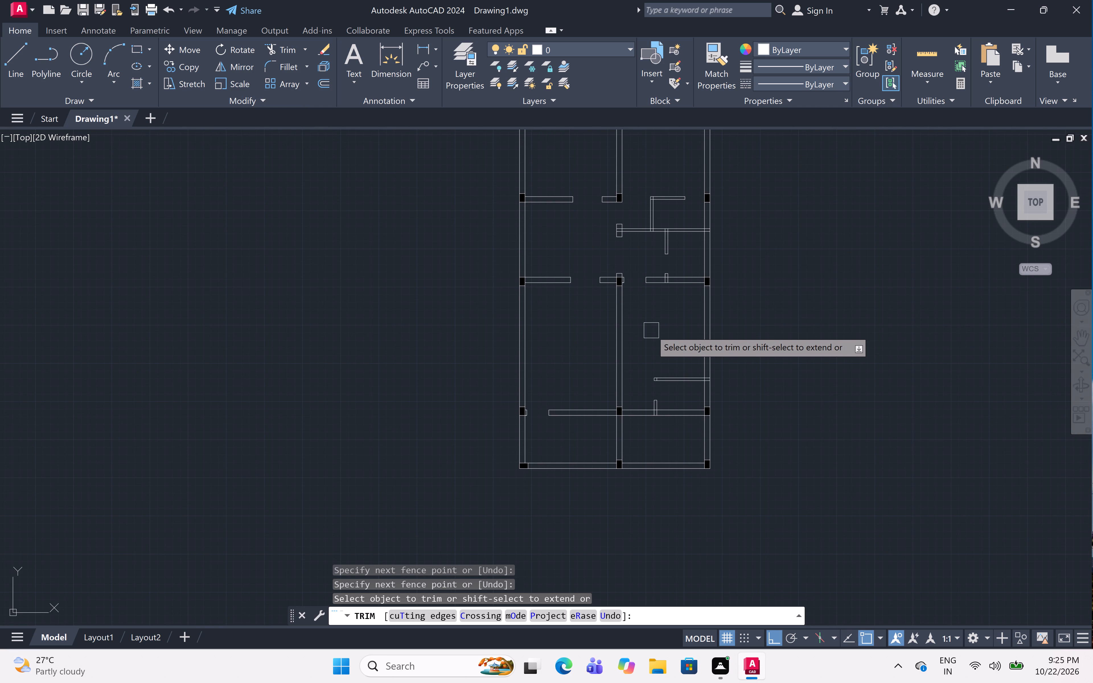
{"action": "scroll", "coordinate": [651, 330], "scroll_direction": "down", "scroll_amount": 1}
{"action": "middle_click_drag", "start_coordinate": [651, 330], "coordinate": [641, 392]}
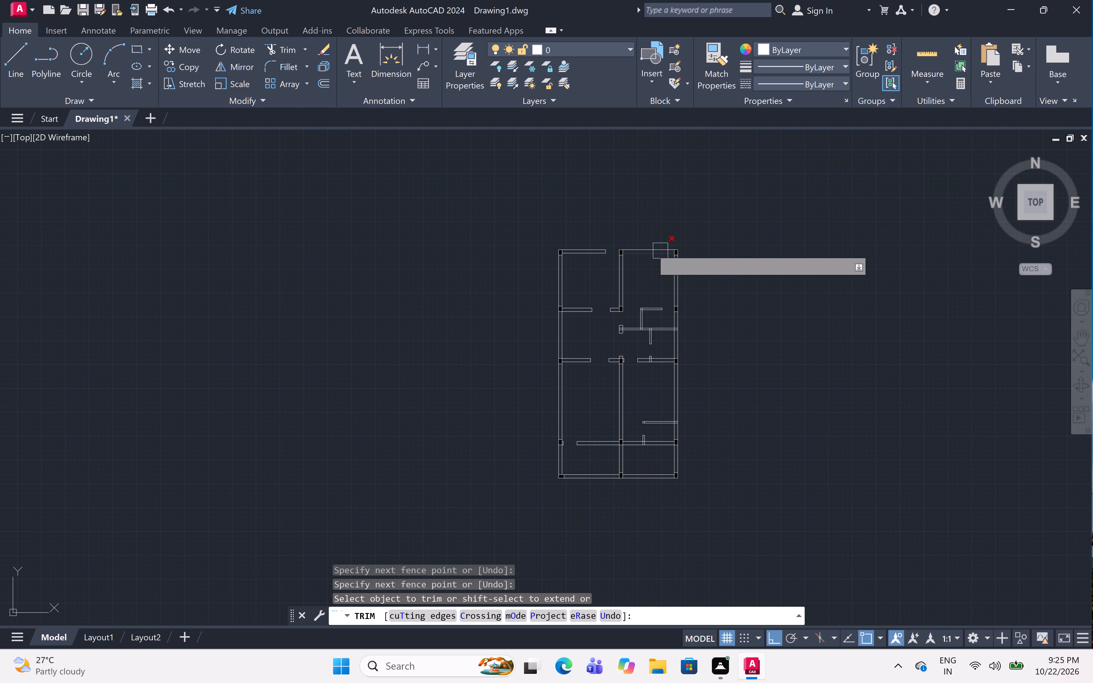
{"action": "scroll", "coordinate": [636, 249], "scroll_direction": "up", "scroll_amount": 6}
{"action": "key", "text": "Escape"}
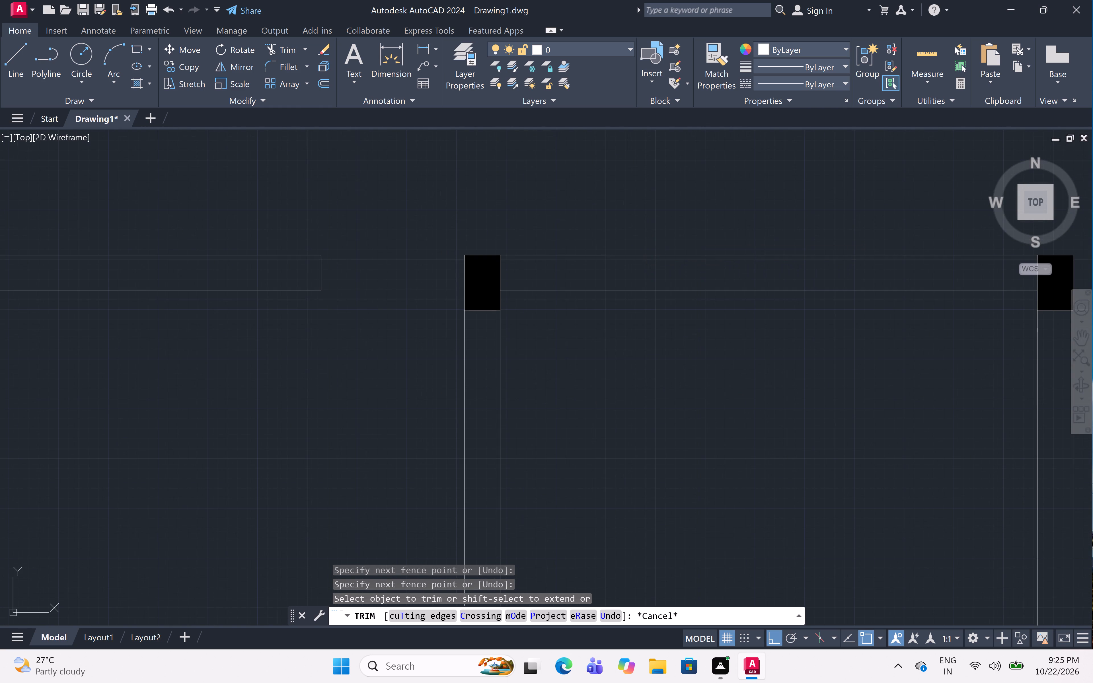
Draw a closed 4' by 9" line outline within the top wall, just right of the top middle column.
{"action": "key", "text": "l"}
{"action": "key", "text": "space"}
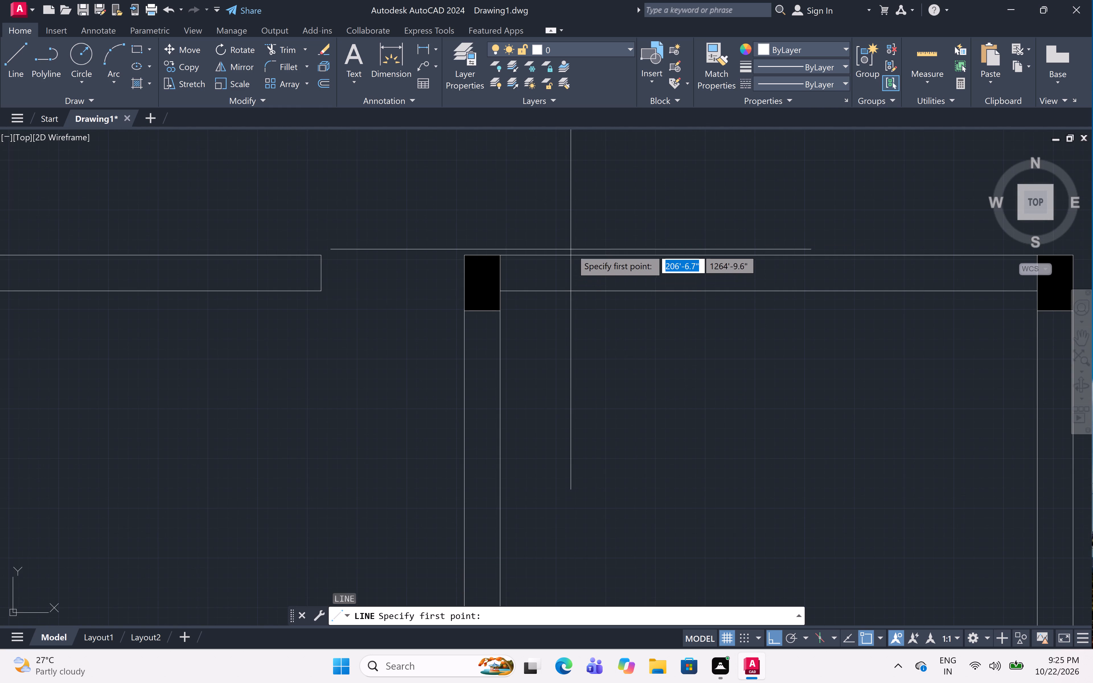
{"action": "left_click", "coordinate": [510, 254]}
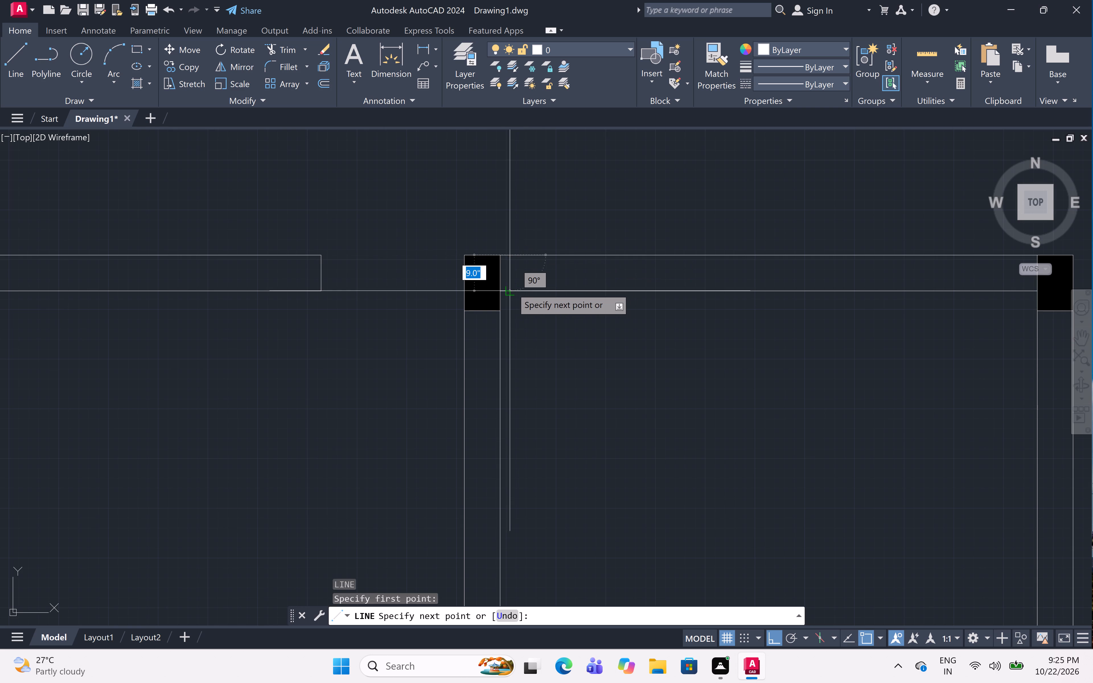
{"action": "left_click", "coordinate": [513, 288]}
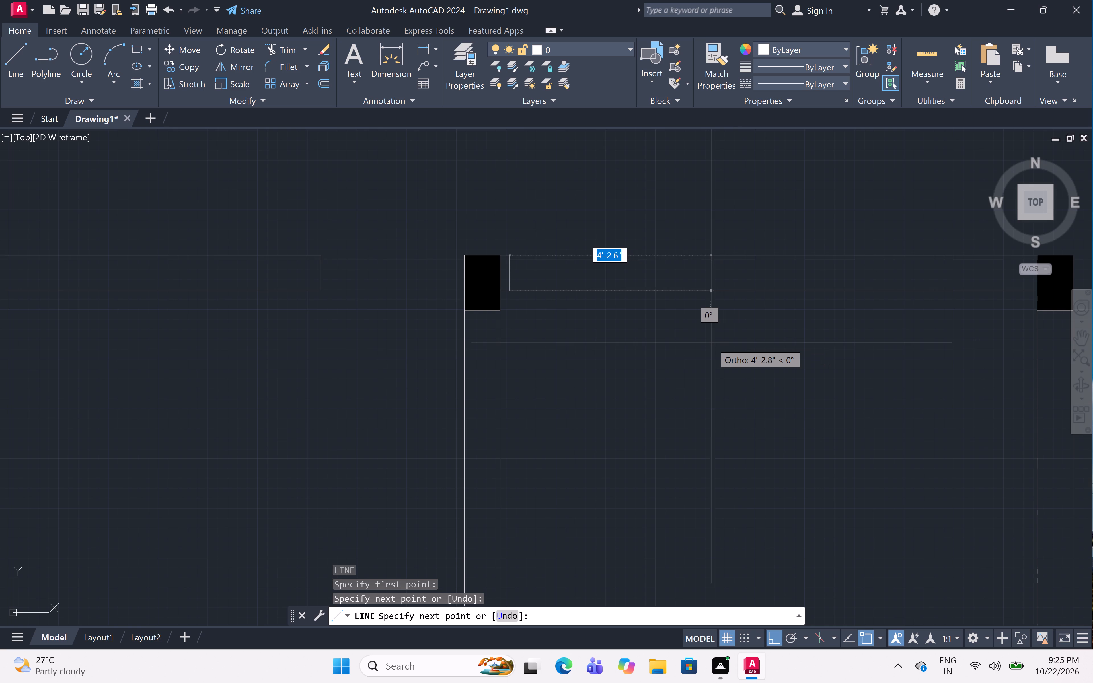
{"action": "type", "text": "4'"}
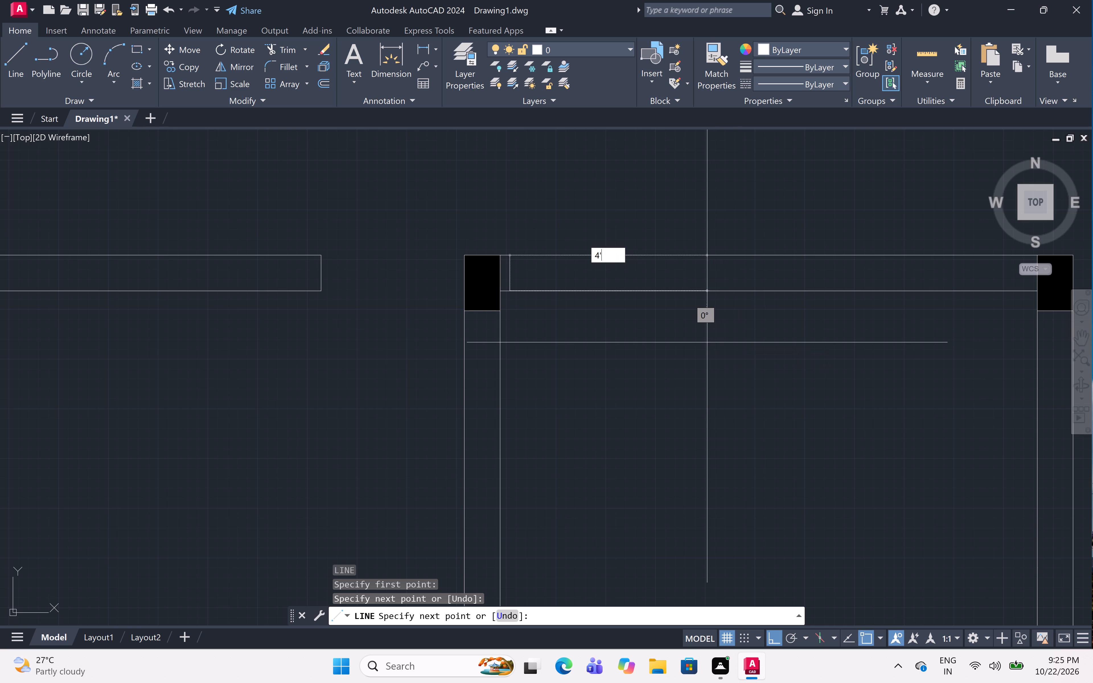
{"action": "key", "text": "space"}
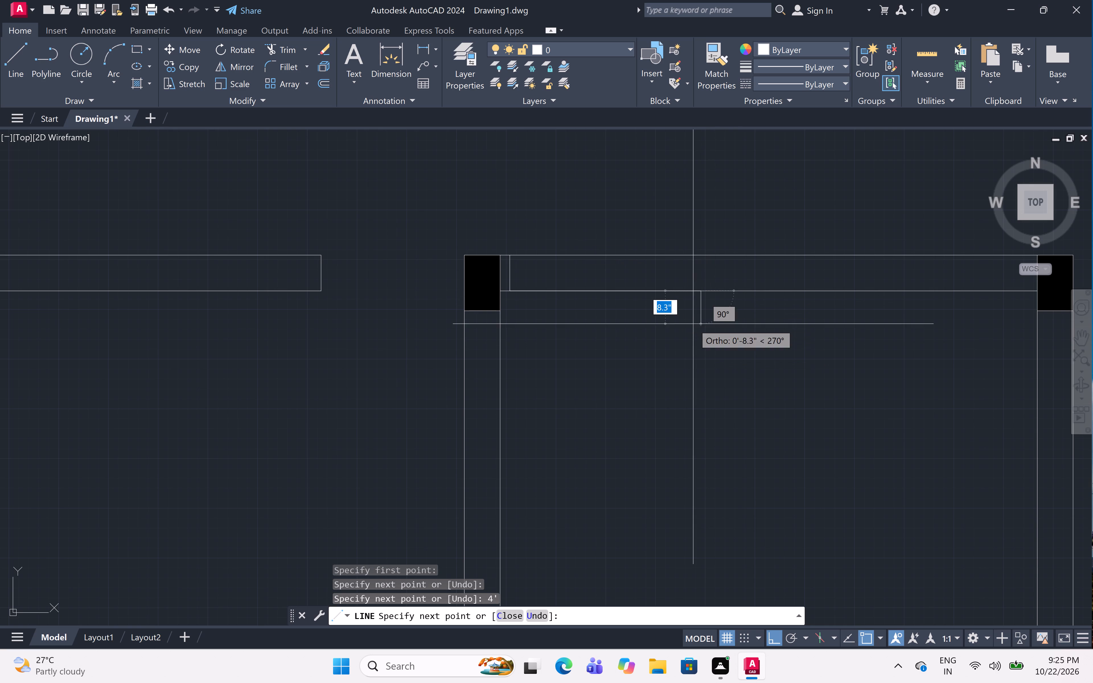
{"action": "left_click", "coordinate": [699, 252]}
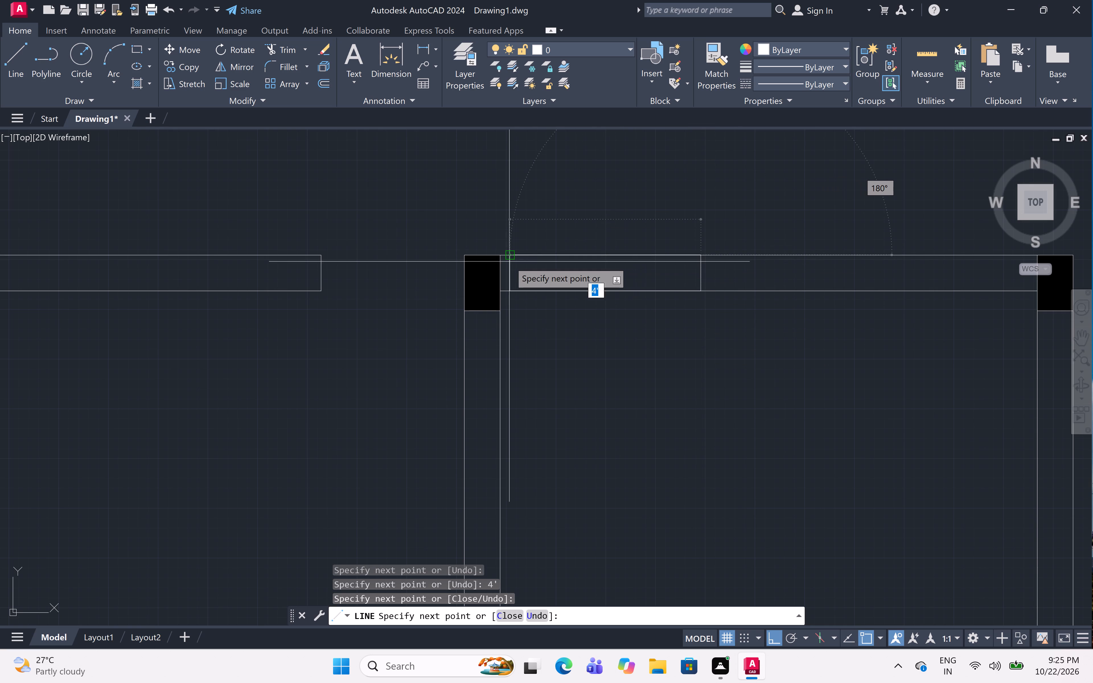
{"action": "left_click", "coordinate": [512, 250]}
{"action": "key", "text": "Escape"}
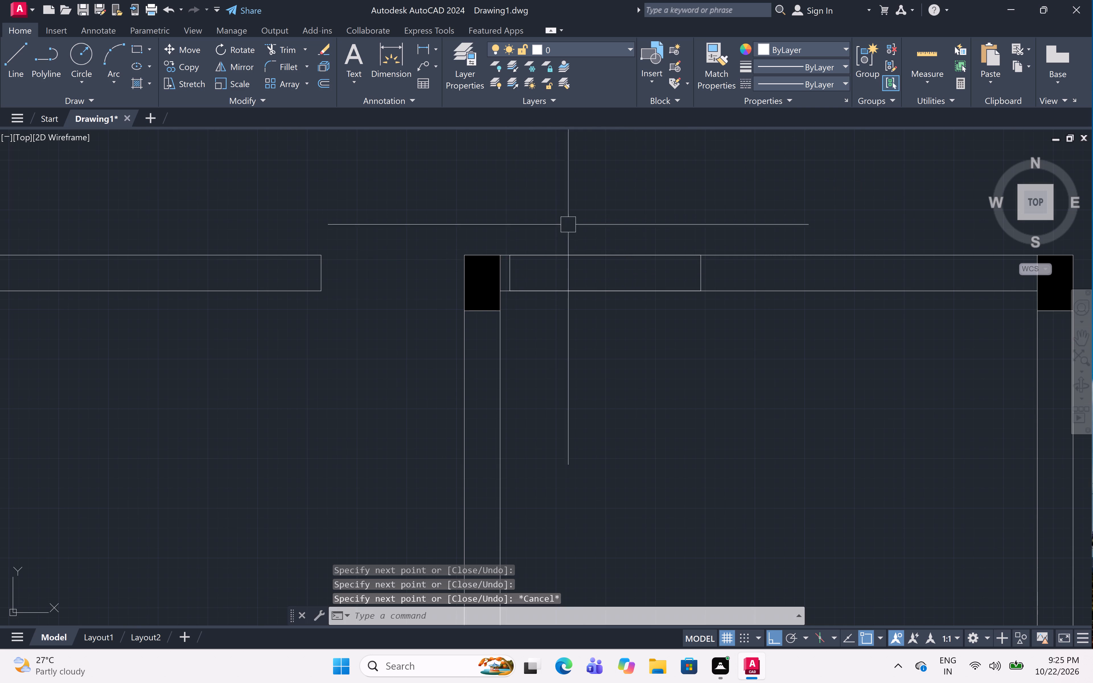
Draw a closed 2' by 9" line outline within the right outer wall, just below the second-row column.
{"action": "scroll", "coordinate": [621, 234], "scroll_direction": "down", "scroll_amount": 4}
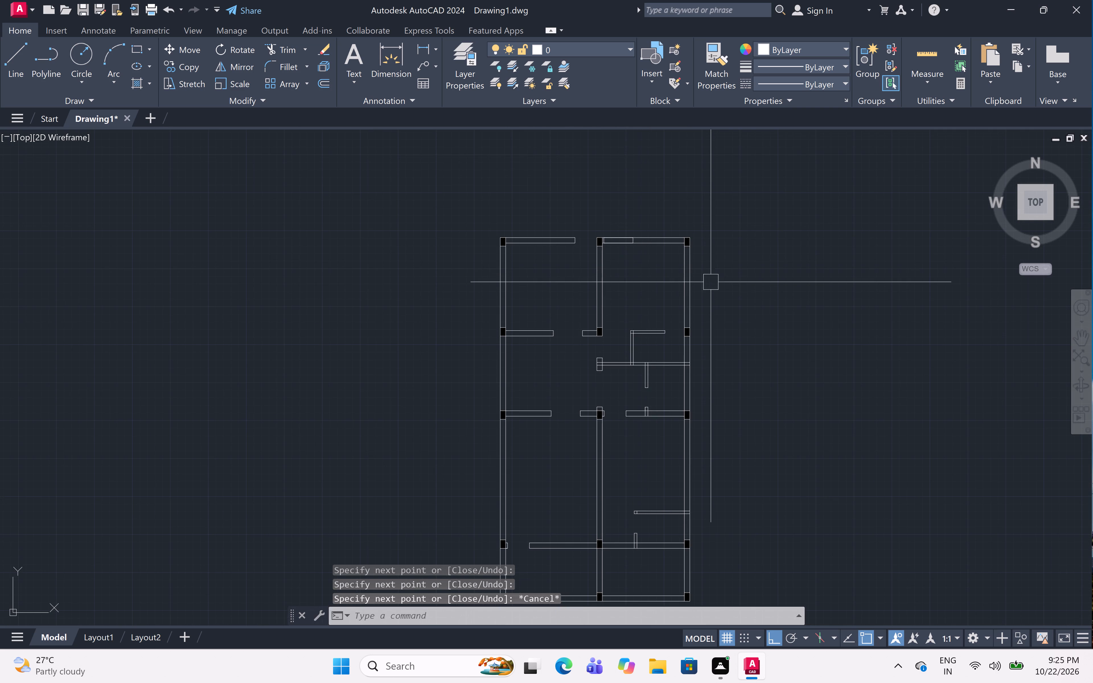
{"action": "middle_click_drag", "start_coordinate": [745, 303], "coordinate": [733, 299]}
{"action": "scroll", "coordinate": [672, 344], "scroll_direction": "up", "scroll_amount": 3}
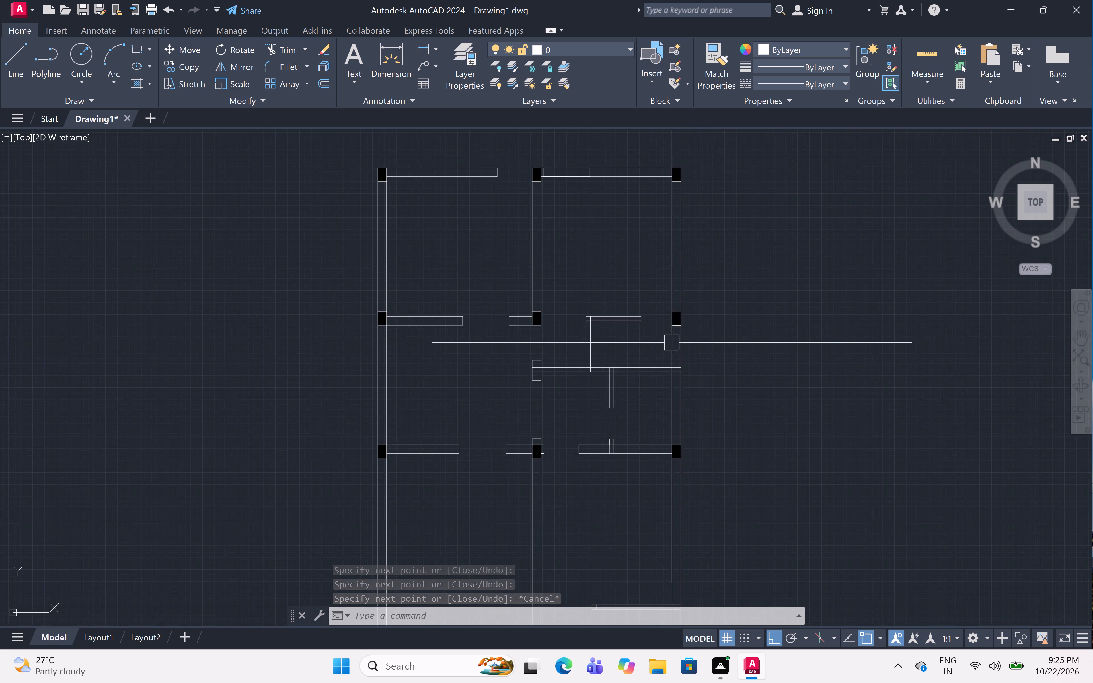
{"action": "scroll", "coordinate": [672, 343], "scroll_direction": "up", "scroll_amount": 3}
{"action": "type", "text": "l"}
{"action": "key", "text": "space"}
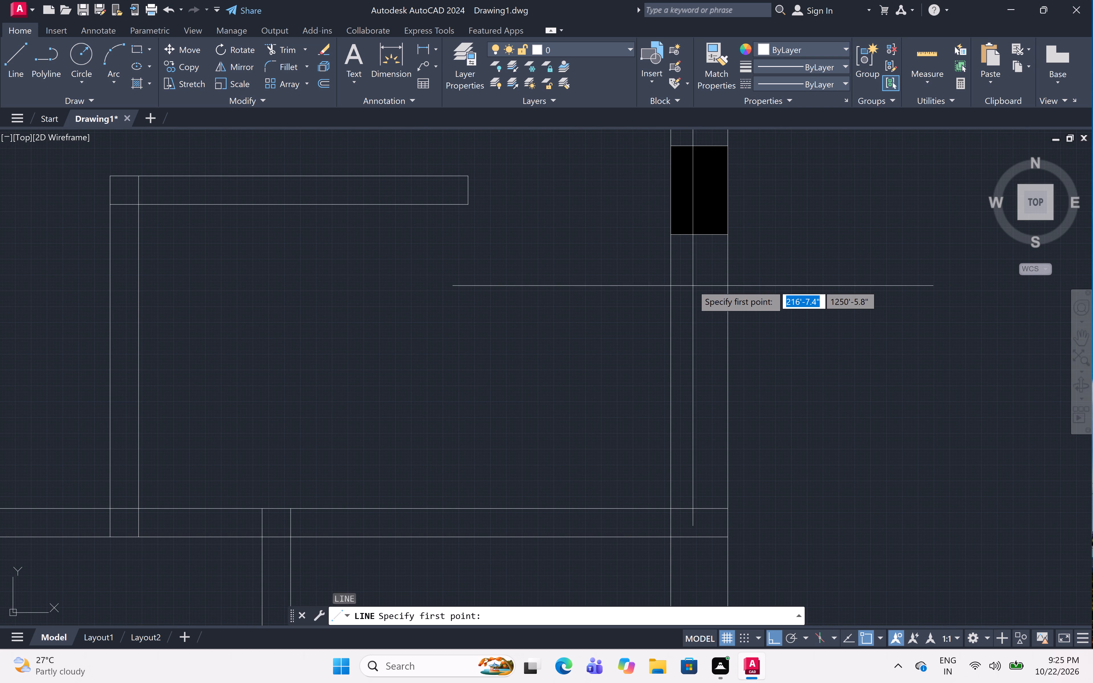
{"action": "left_click", "coordinate": [672, 273]}
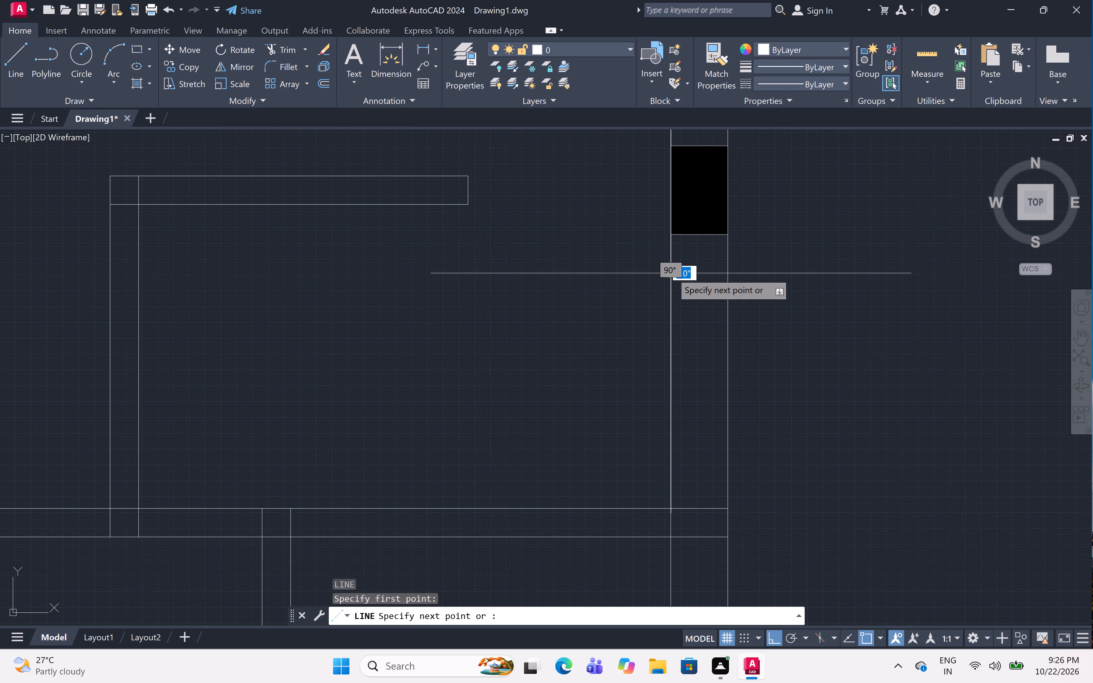
{"action": "left_click", "coordinate": [724, 270]}
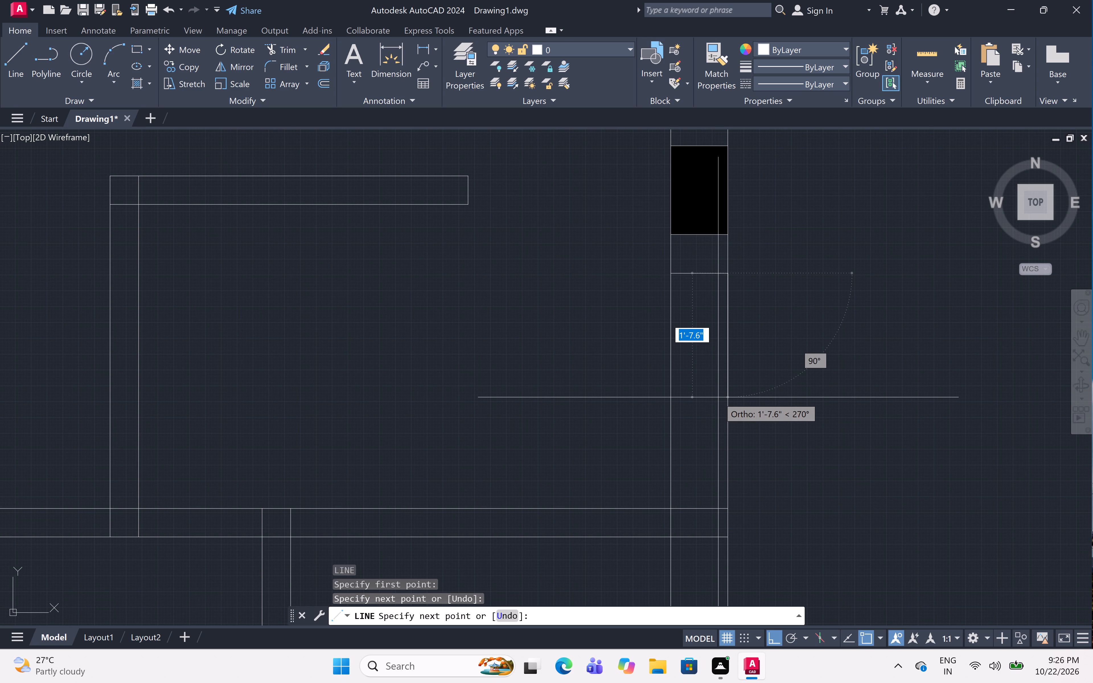
{"action": "type", "text": "2'"}
{"action": "key", "text": "space"}
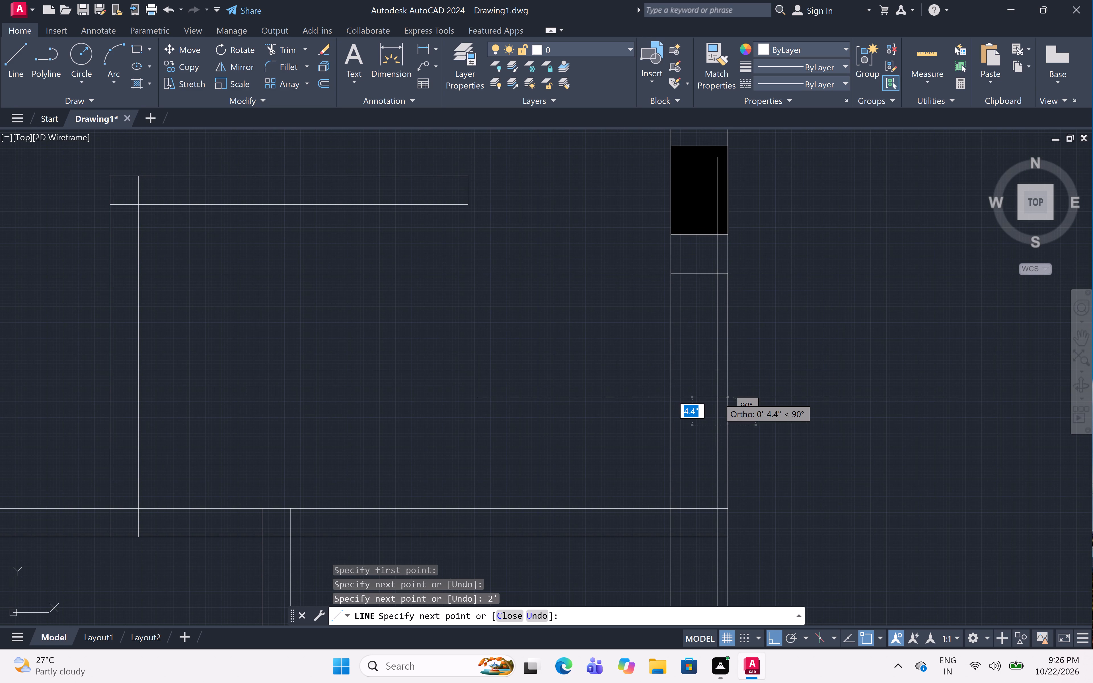
{"action": "left_click", "coordinate": [671, 420]}
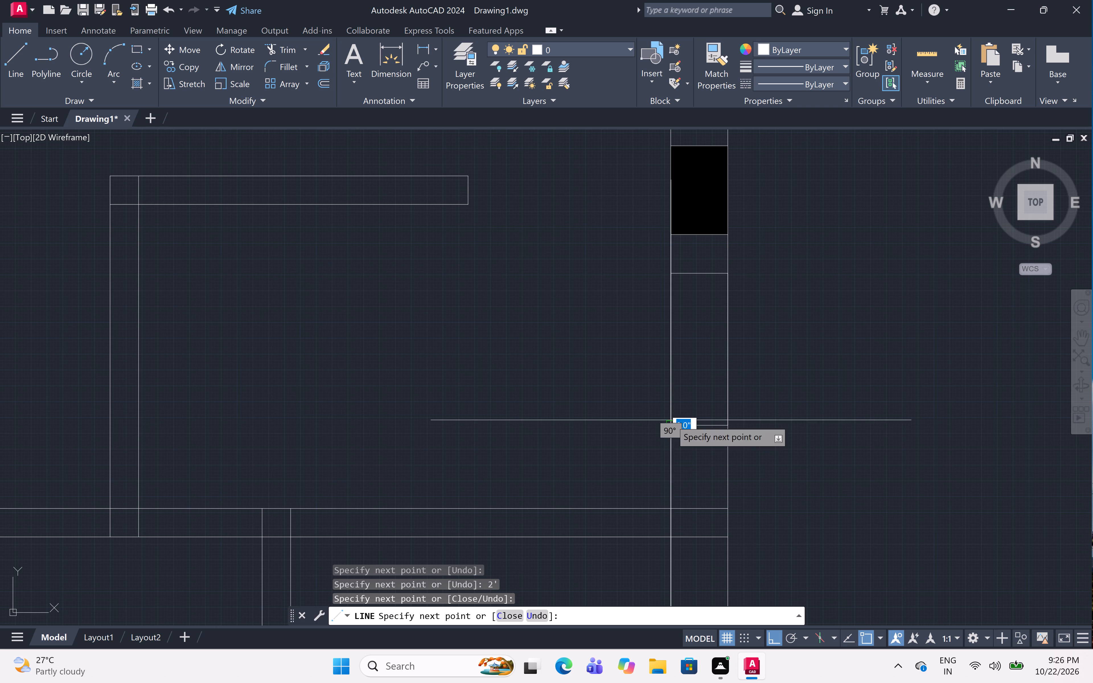
{"action": "left_click", "coordinate": [671, 271]}
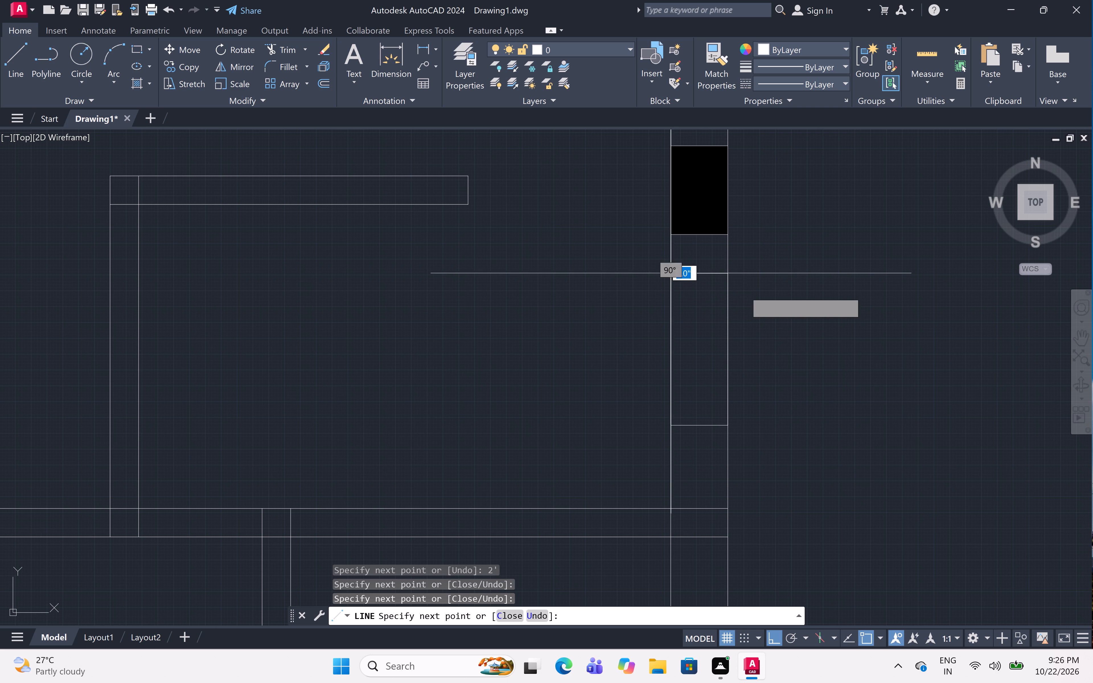
{"action": "key", "text": "Escape"}
Move the four lines of the 2' outline about 3.4" down along the right outer wall.
{"action": "scroll", "coordinate": [744, 291], "scroll_direction": "down", "scroll_amount": 4}
{"action": "middle_click_drag", "start_coordinate": [759, 327], "coordinate": [754, 310]}
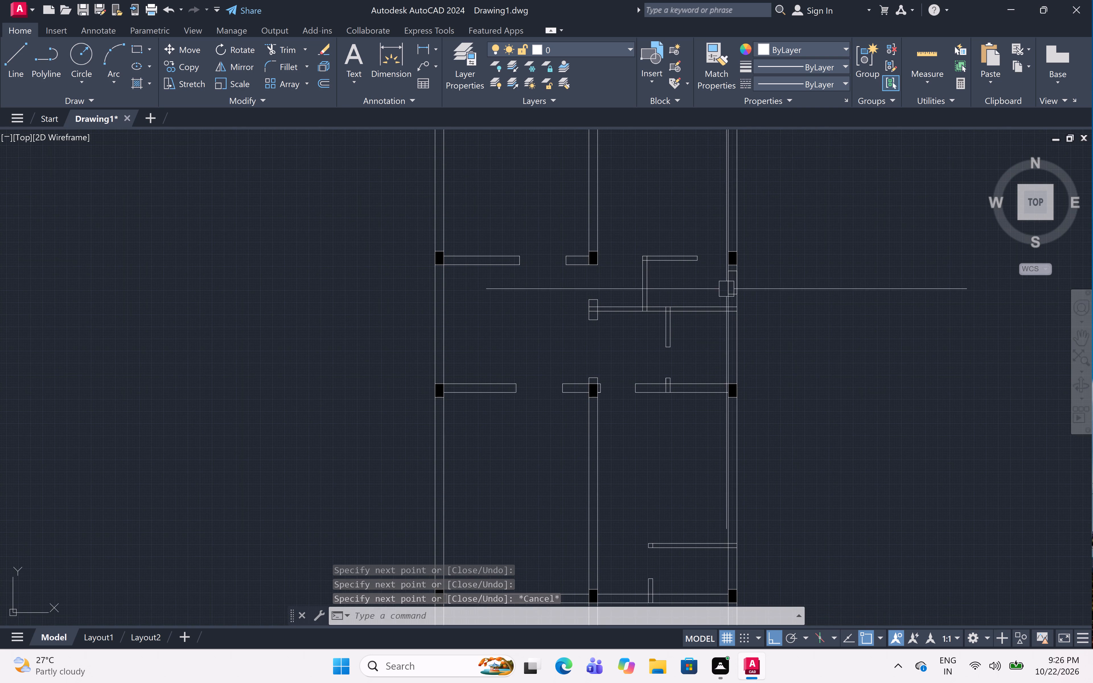
{"action": "scroll", "coordinate": [734, 276], "scroll_direction": "up", "scroll_amount": 4}
{"action": "scroll", "coordinate": [749, 244], "scroll_direction": "up", "scroll_amount": 2}
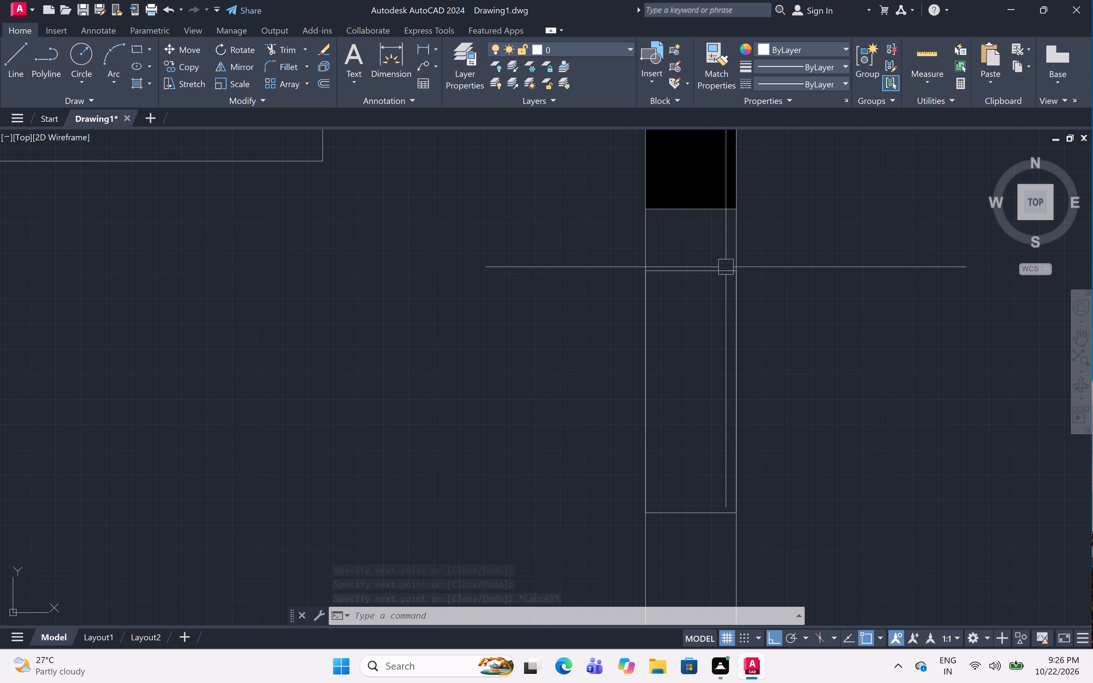
{"action": "left_click", "coordinate": [721, 272]}
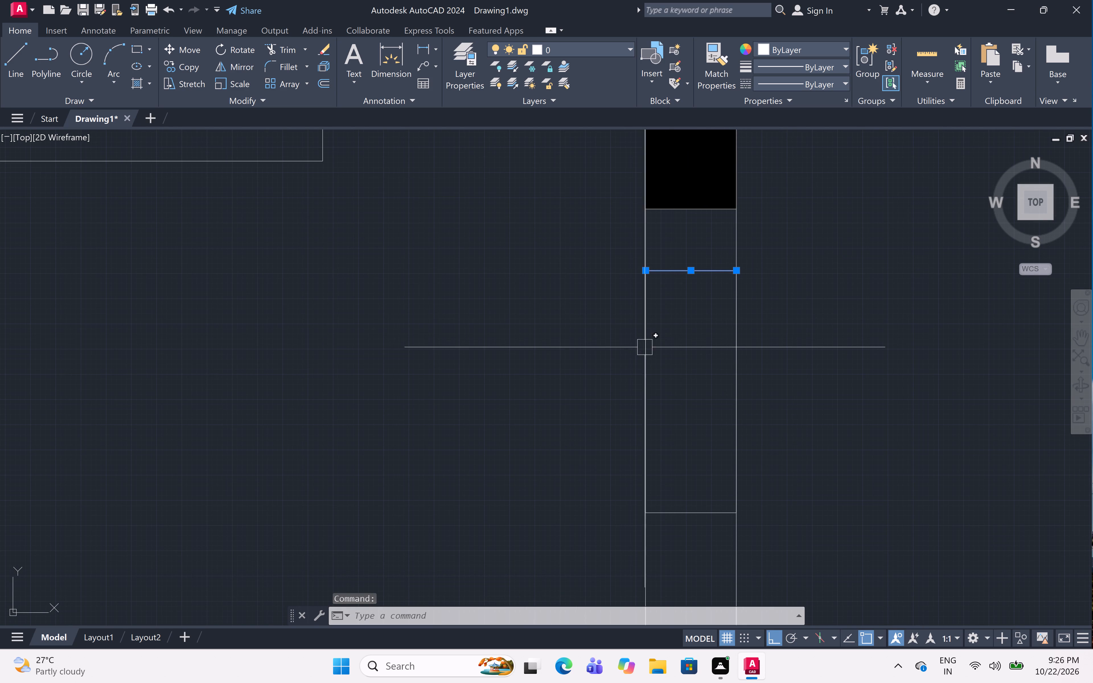
{"action": "left_click", "coordinate": [646, 347]}
{"action": "left_click", "coordinate": [693, 509]}
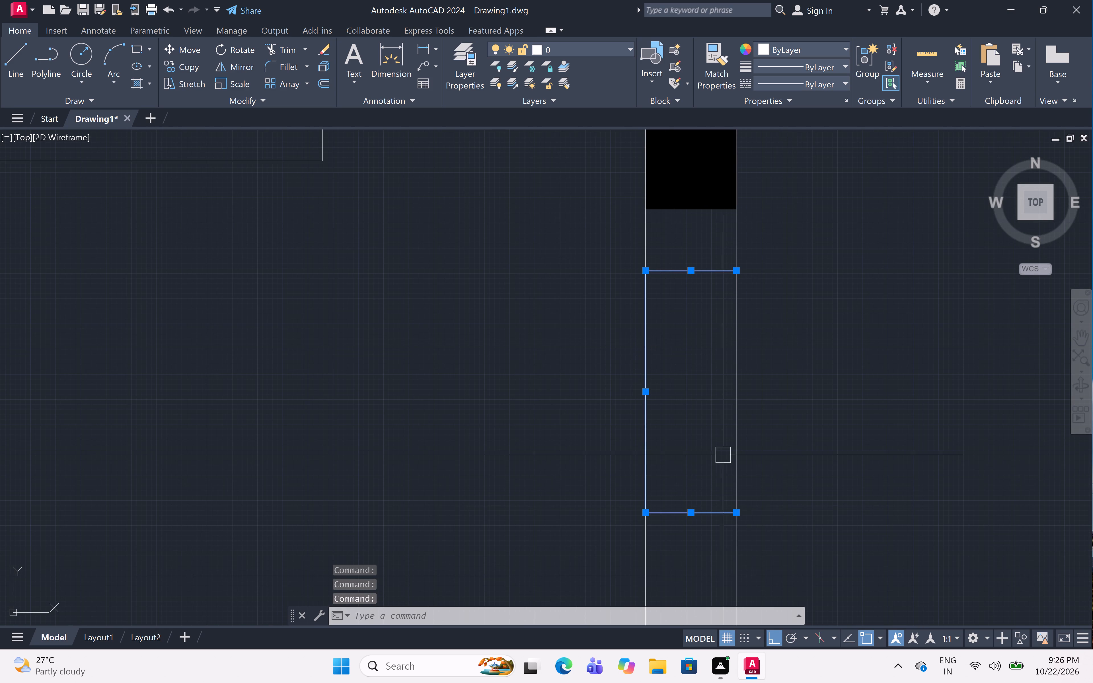
{"action": "left_click", "coordinate": [738, 416]}
{"action": "scroll", "coordinate": [748, 322], "scroll_direction": "down", "scroll_amount": 2}
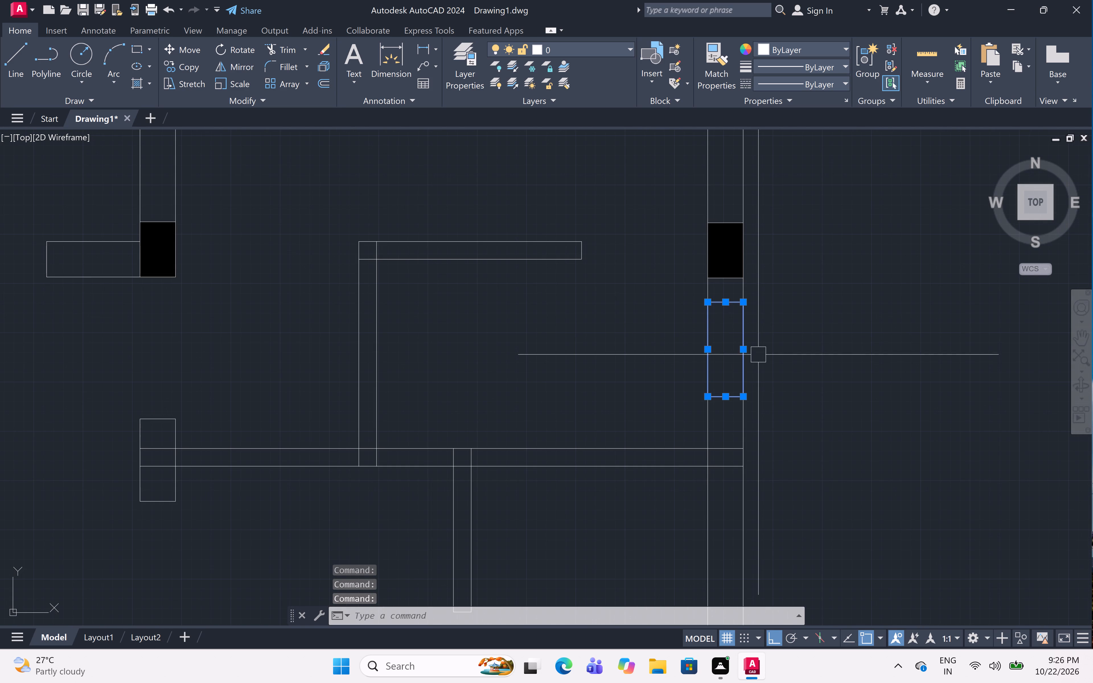
{"action": "type", "text": "m"}
{"action": "key", "text": "space"}
{"action": "scroll", "coordinate": [738, 400], "scroll_direction": "up", "scroll_amount": 1}
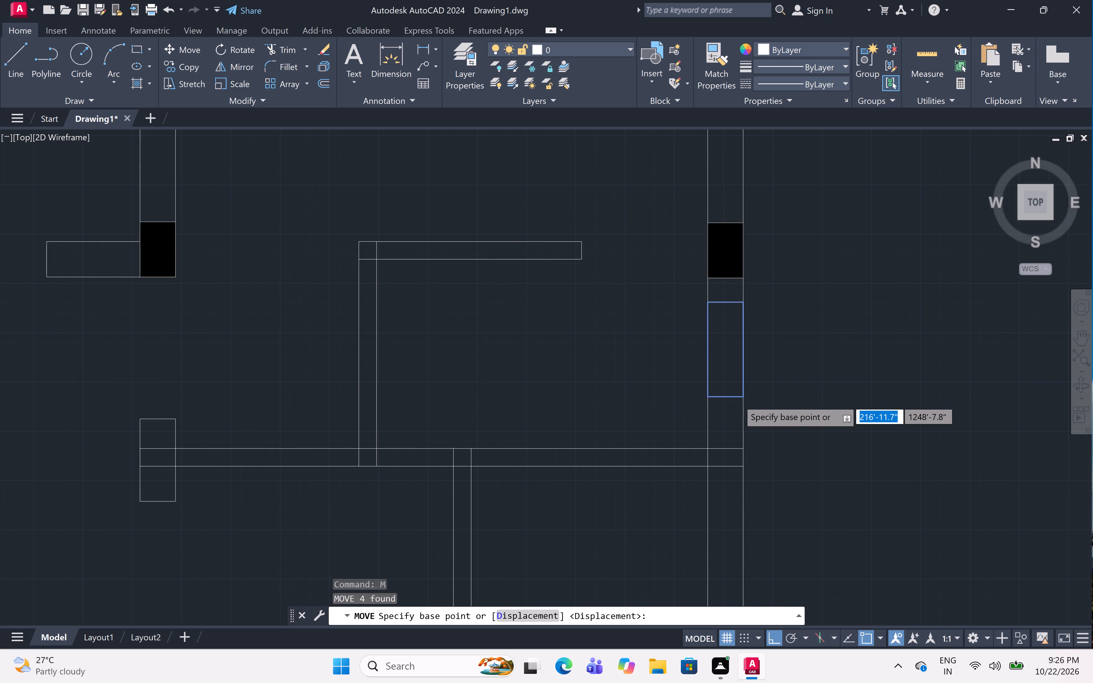
{"action": "left_click", "coordinate": [746, 394]}
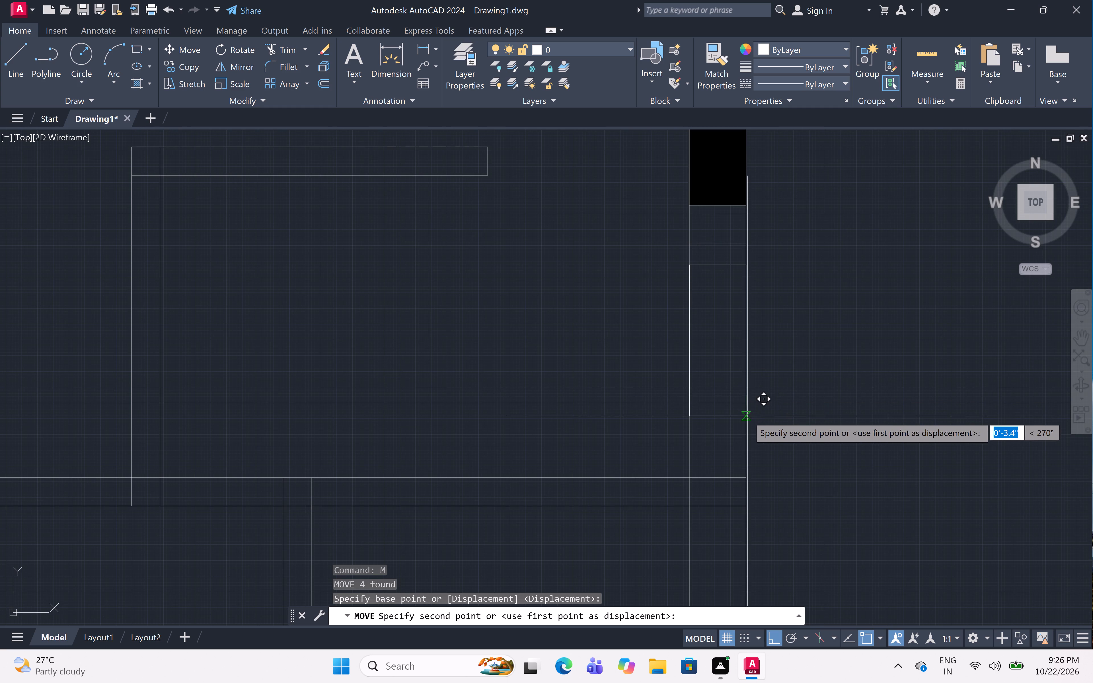
{"action": "left_click", "coordinate": [747, 416]}
{"action": "scroll", "coordinate": [756, 331], "scroll_direction": "down", "scroll_amount": 3}
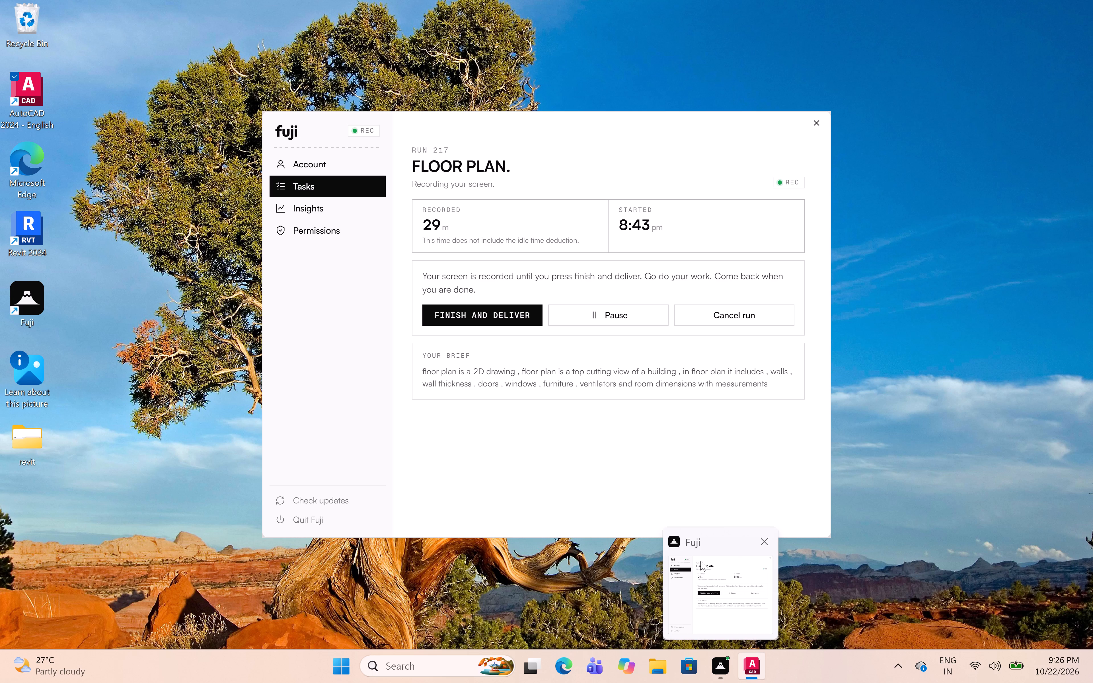
Draw a closed 4' by 9" line outline within the right outer wall, just above the lower partition.
{"action": "scroll", "coordinate": [750, 444], "scroll_direction": "down", "scroll_amount": 2}
{"action": "middle_click_drag", "start_coordinate": [755, 497], "coordinate": [751, 439]}
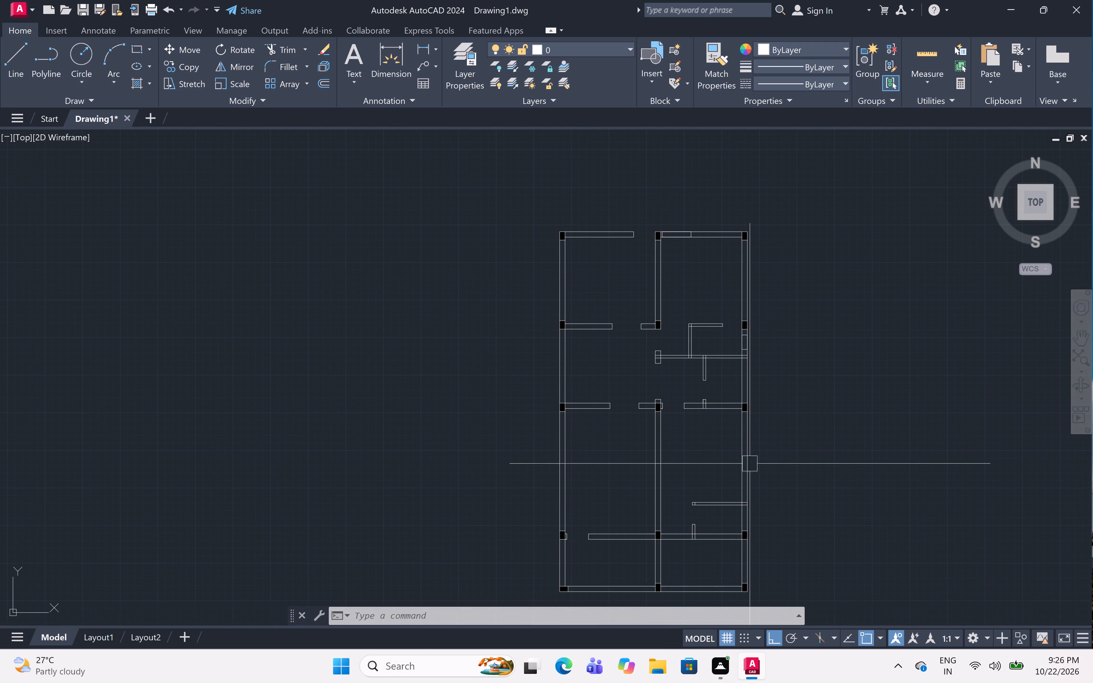
{"action": "scroll", "coordinate": [748, 495], "scroll_direction": "up", "scroll_amount": 3}
{"action": "scroll", "coordinate": [754, 453], "scroll_direction": "up", "scroll_amount": 1}
{"action": "middle_click_drag", "start_coordinate": [759, 492], "coordinate": [766, 433]}
{"action": "key", "text": "l"}
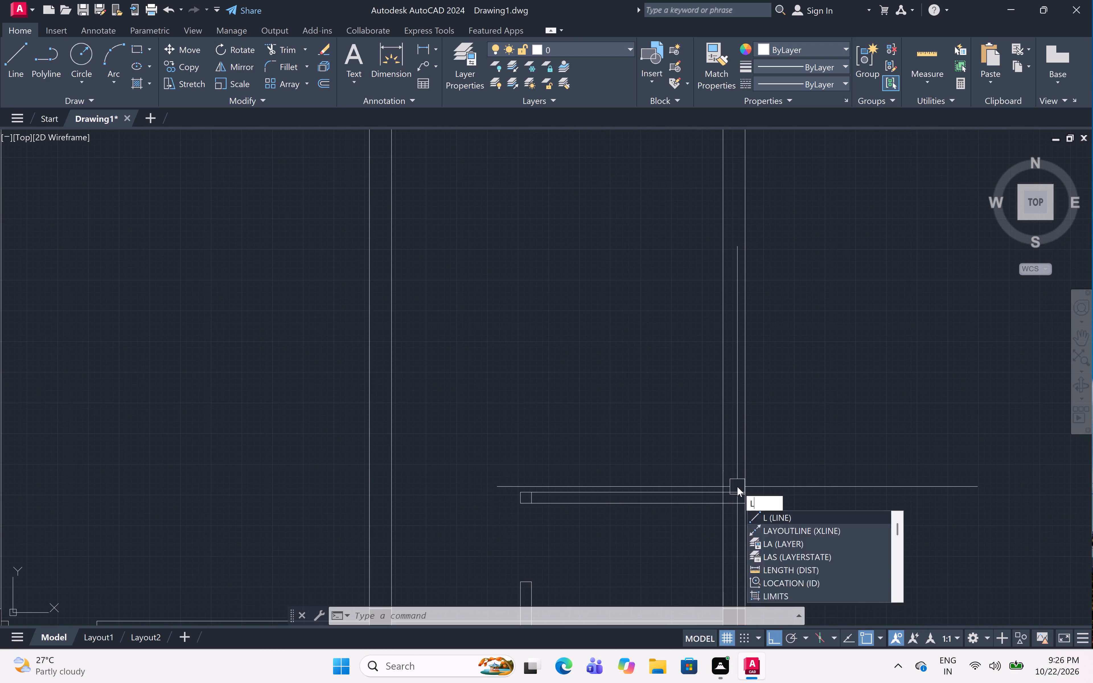
{"action": "key", "text": "space"}
{"action": "left_click", "coordinate": [743, 417]}
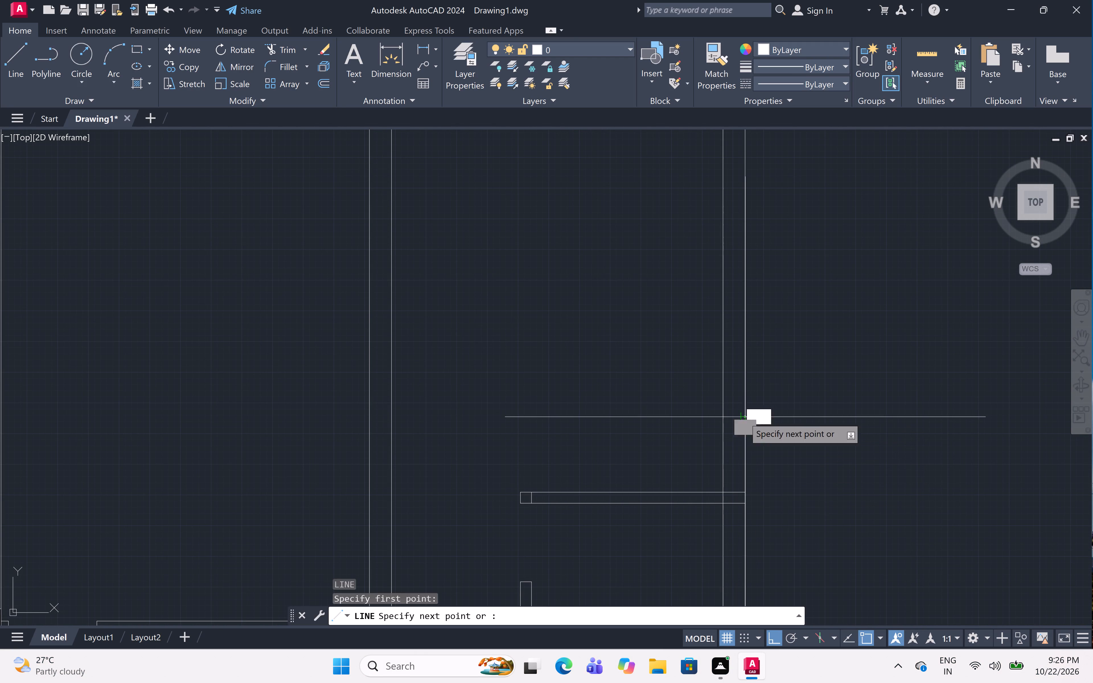
{"action": "left_click", "coordinate": [720, 417]}
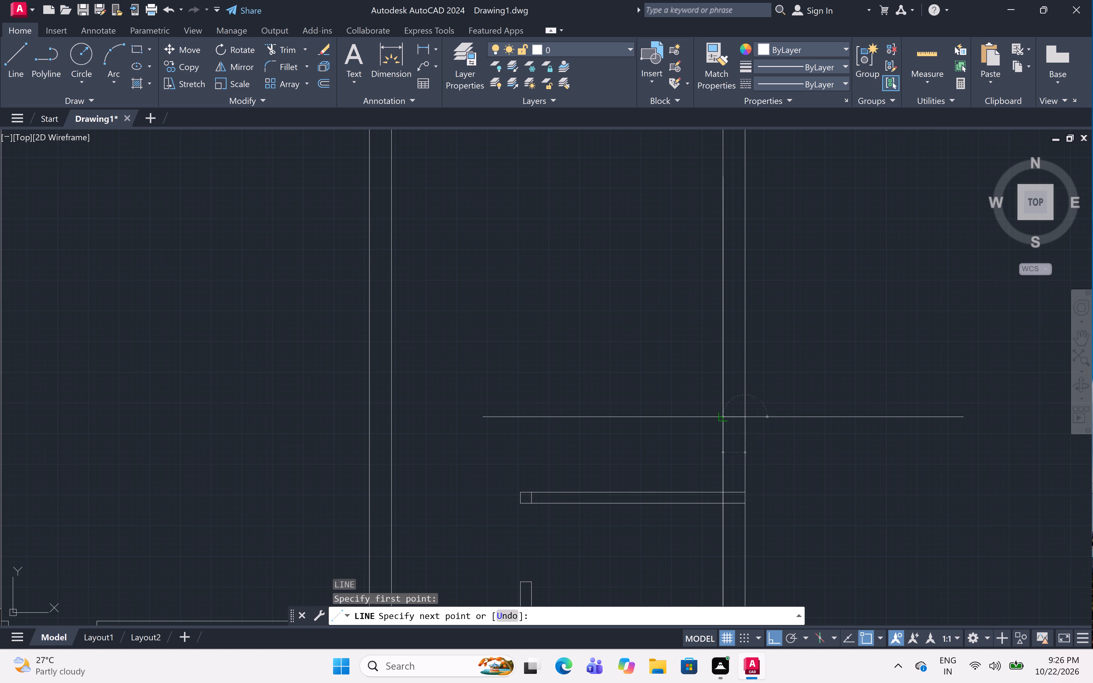
{"action": "type", "text": "4'"}
{"action": "key", "text": "space"}
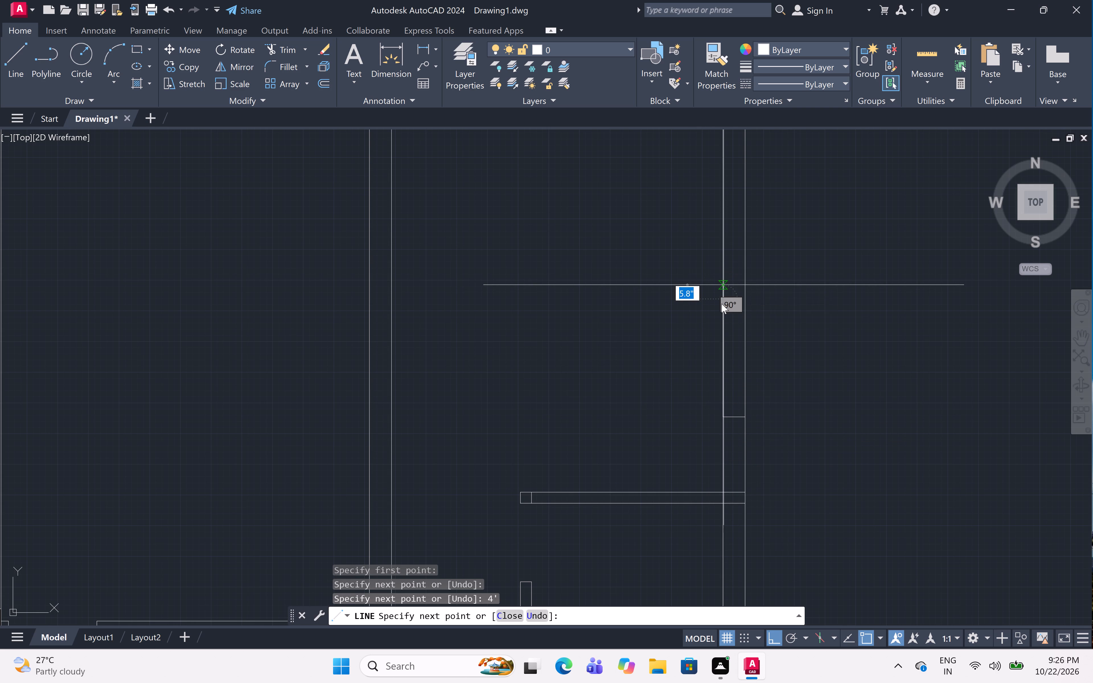
{"action": "left_click", "coordinate": [747, 300]}
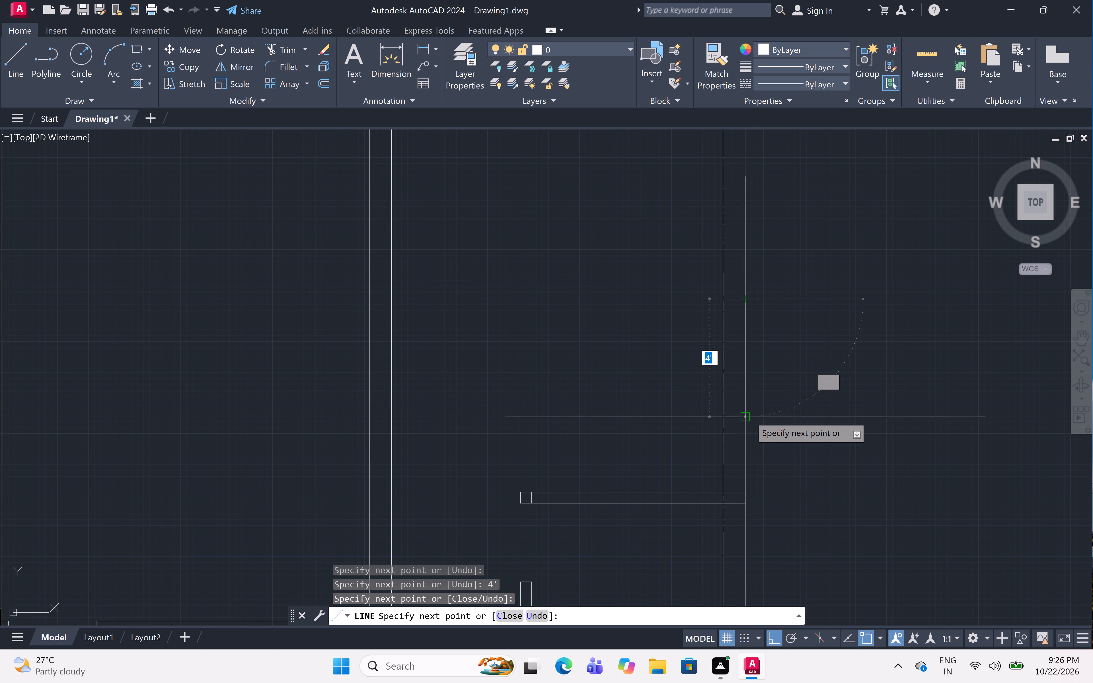
{"action": "left_click", "coordinate": [749, 415]}
{"action": "key", "text": "Escape"}
Draw a closed outline about 2' by 9" within the right outer wall, between the lower partition and the fourth-row column.
{"action": "scroll", "coordinate": [795, 383], "scroll_direction": "down", "scroll_amount": 3}
{"action": "middle_click_drag", "start_coordinate": [796, 382], "coordinate": [793, 358]}
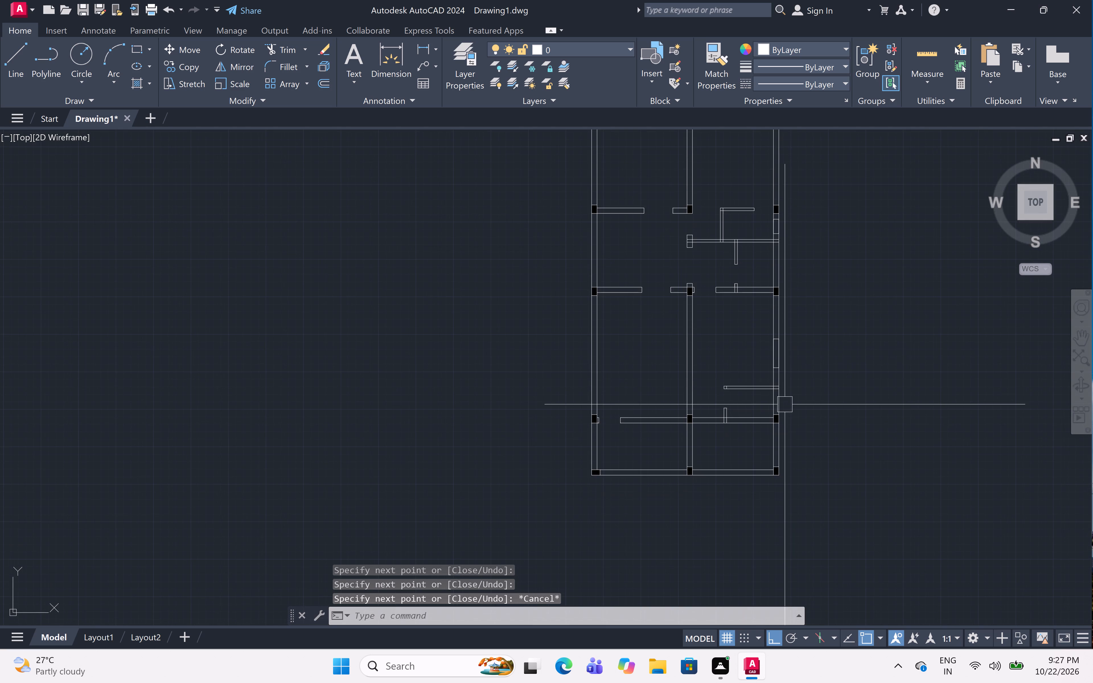
{"action": "scroll", "coordinate": [782, 402], "scroll_direction": "up", "scroll_amount": 3}
{"action": "middle_click_drag", "start_coordinate": [784, 415], "coordinate": [791, 365]}
{"action": "scroll", "coordinate": [789, 369], "scroll_direction": "up", "scroll_amount": 2}
{"action": "middle_click_drag", "start_coordinate": [789, 369], "coordinate": [789, 373]}
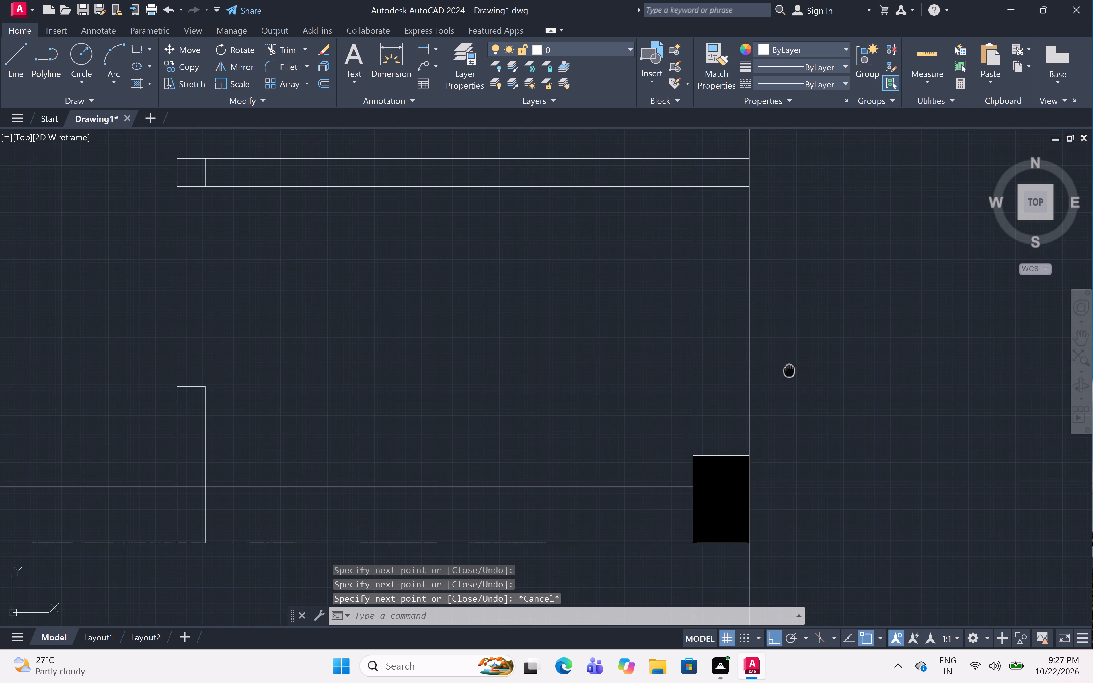
{"action": "middle_click_drag", "start_coordinate": [789, 373], "coordinate": [801, 402]}
{"action": "type", "text": "l"}
{"action": "key", "text": "space"}
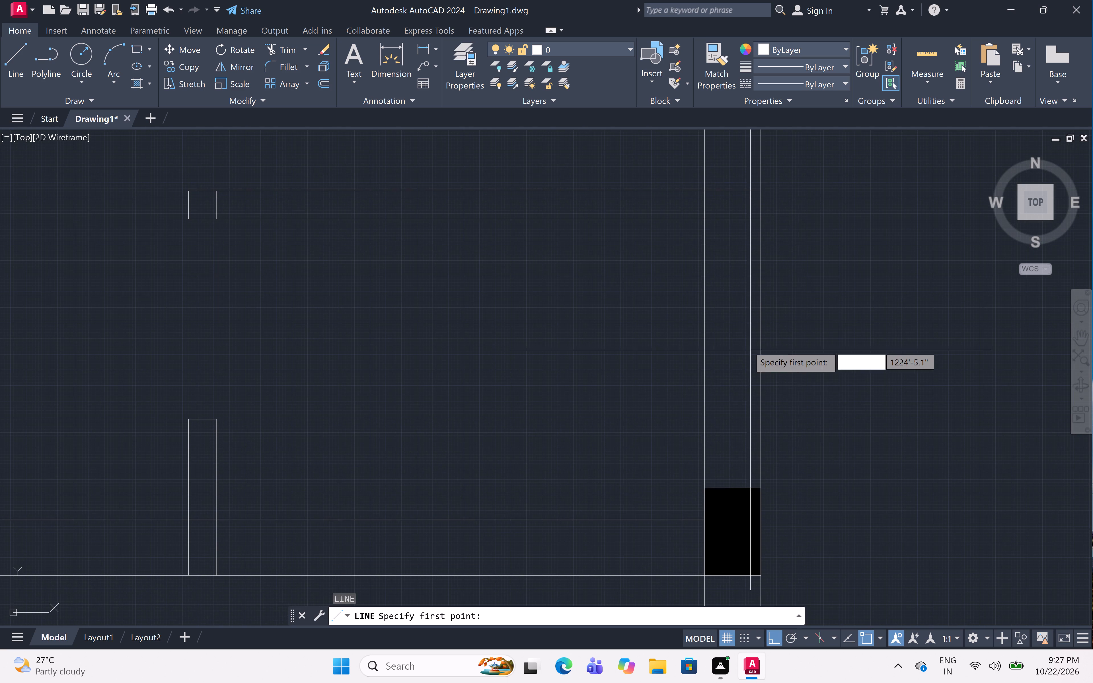
{"action": "left_click", "coordinate": [704, 270]}
{"action": "left_click_drag", "start_coordinate": [760, 269], "coordinate": [762, 276]}
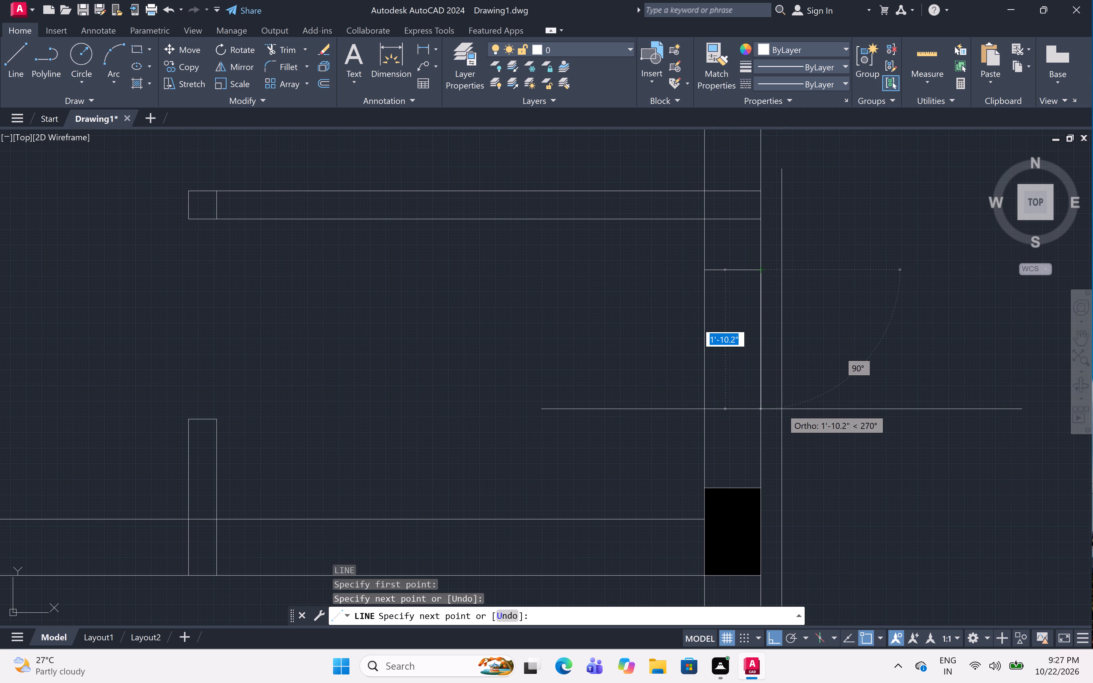
{"action": "left_click", "coordinate": [784, 420]}
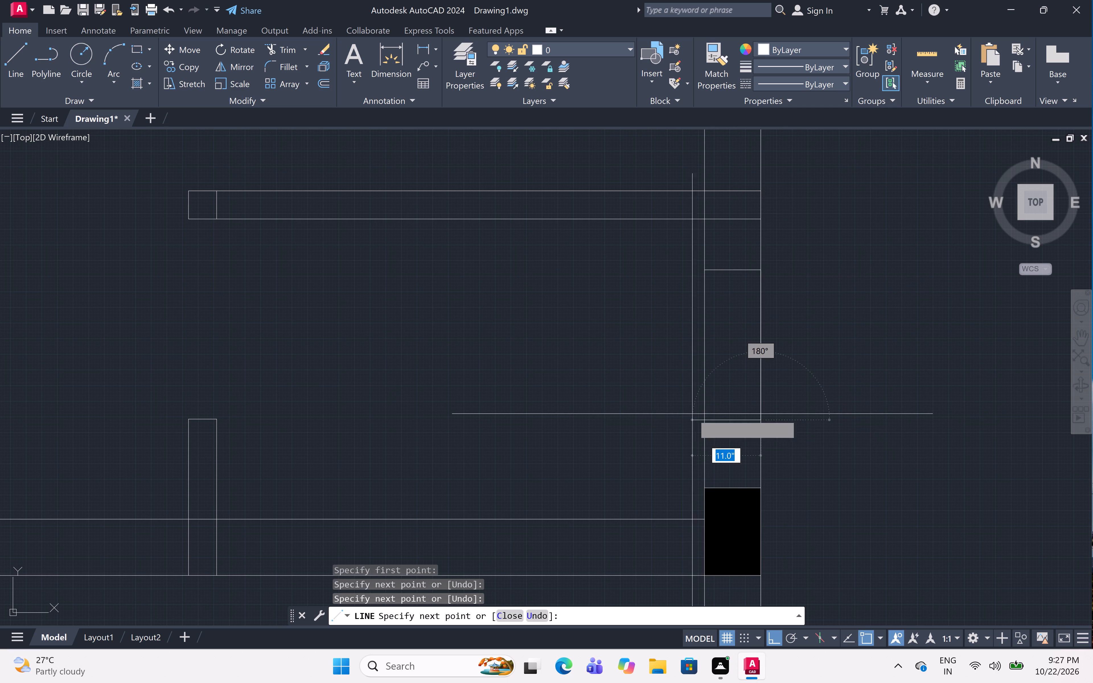
{"action": "left_click_drag", "start_coordinate": [705, 420], "coordinate": [705, 415]}
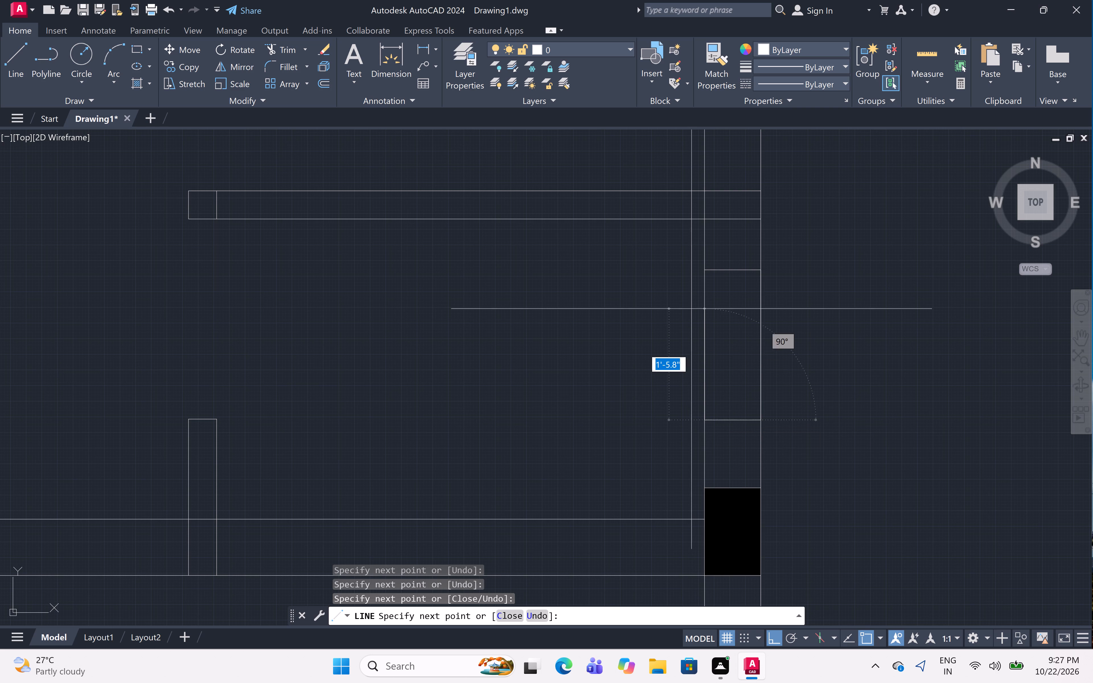
{"action": "left_click", "coordinate": [705, 269]}
{"action": "key", "text": "Escape"}
Draw a 4' by 9" line outline within the fourth-row wall, running from the partition stub toward the middle column.
{"action": "scroll", "coordinate": [767, 272], "scroll_direction": "down", "scroll_amount": 4}
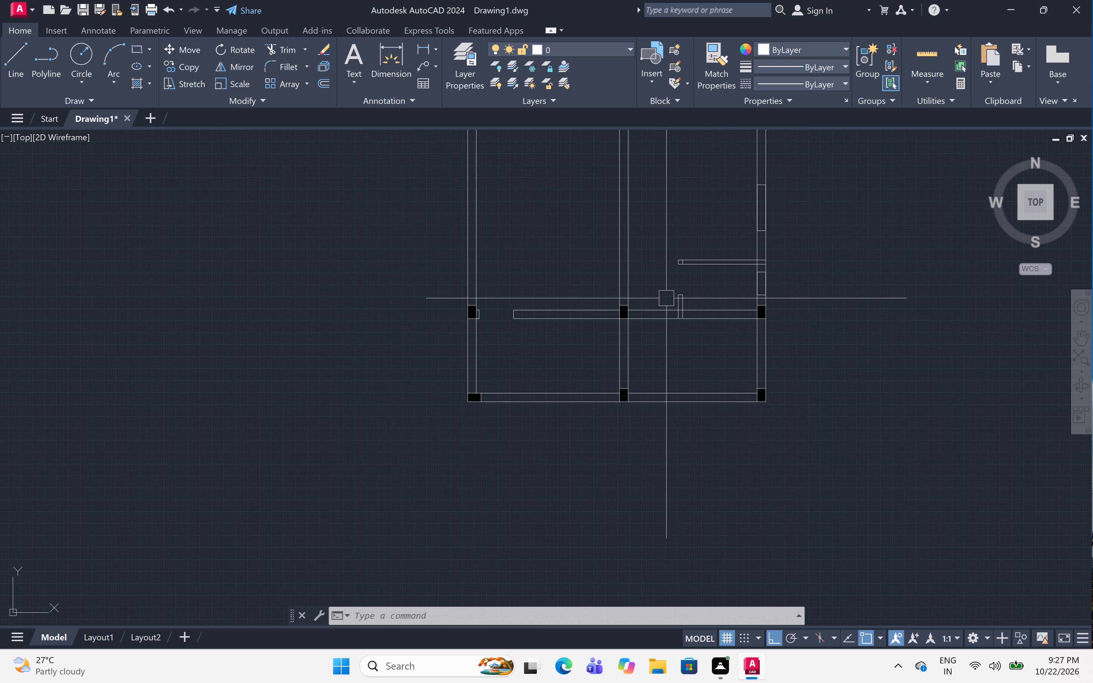
{"action": "scroll", "coordinate": [648, 311], "scroll_direction": "up", "scroll_amount": 4}
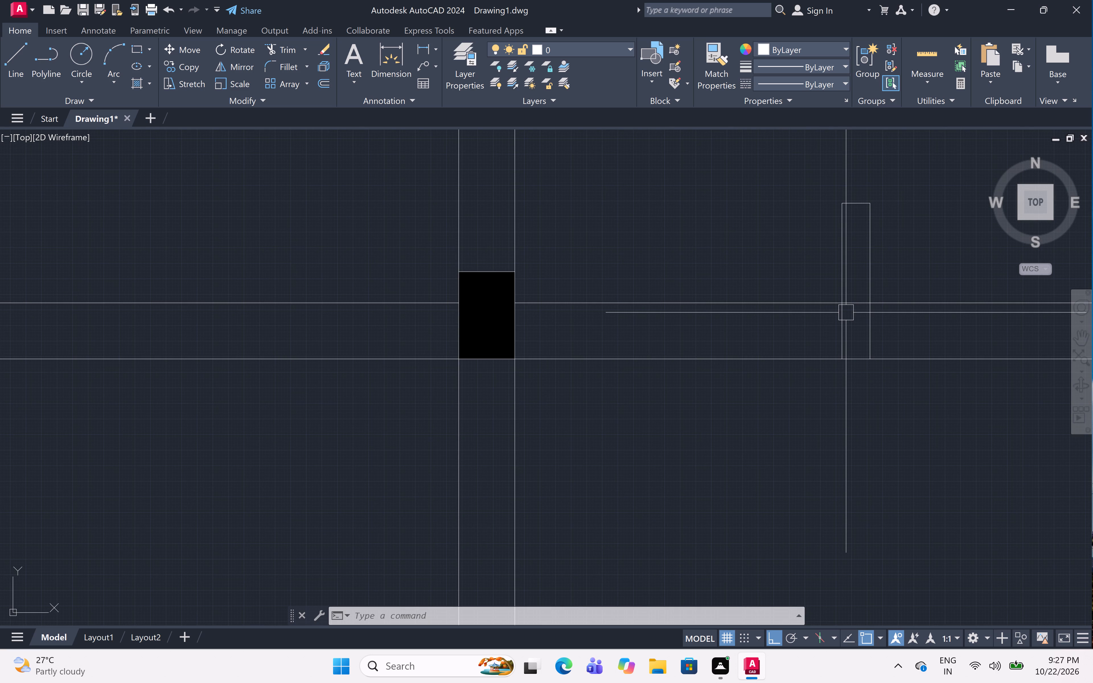
{"action": "type", "text": "l"}
{"action": "key", "text": "space"}
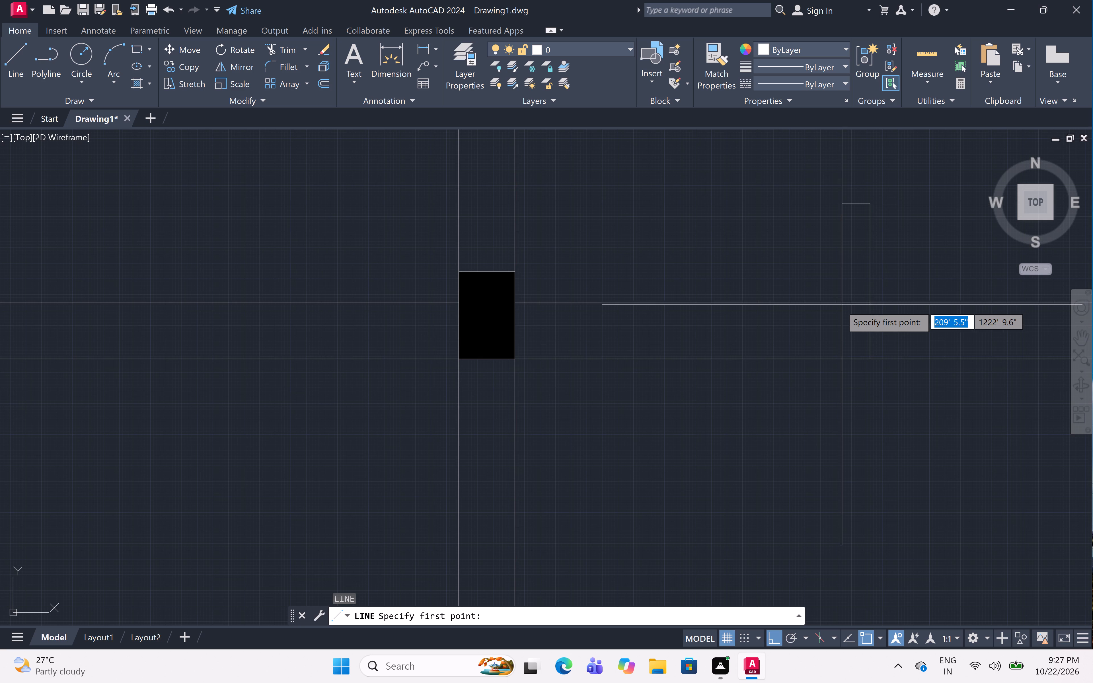
{"action": "left_click", "coordinate": [841, 305]}
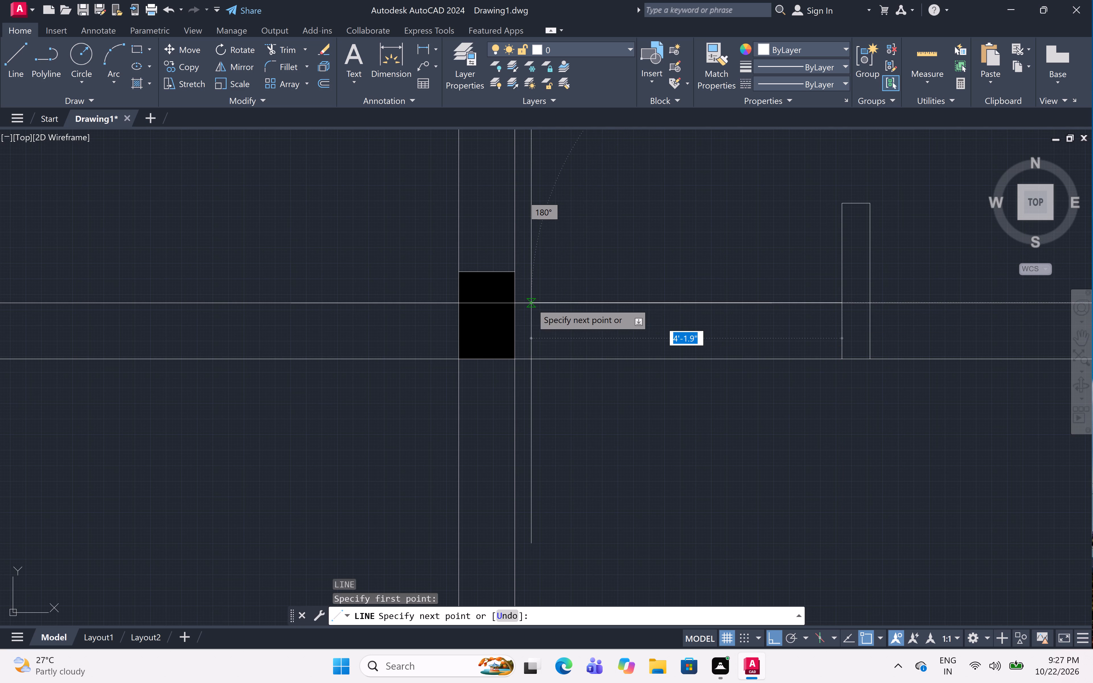
{"action": "type", "text": "4'"}
{"action": "key", "text": "space"}
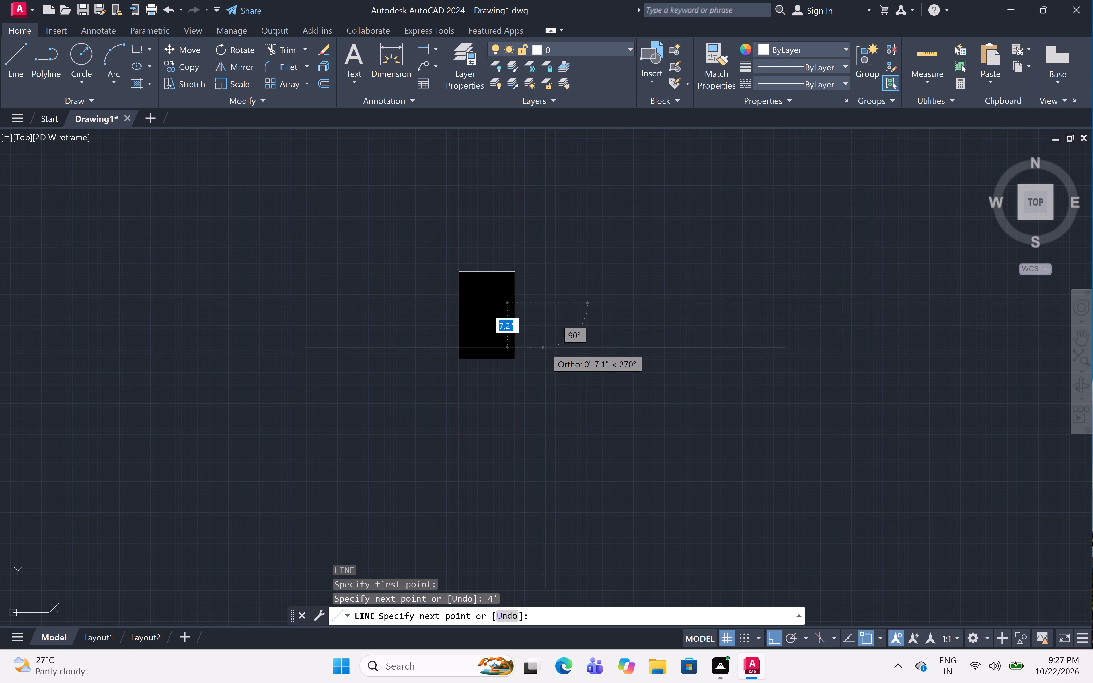
{"action": "left_click", "coordinate": [545, 358]}
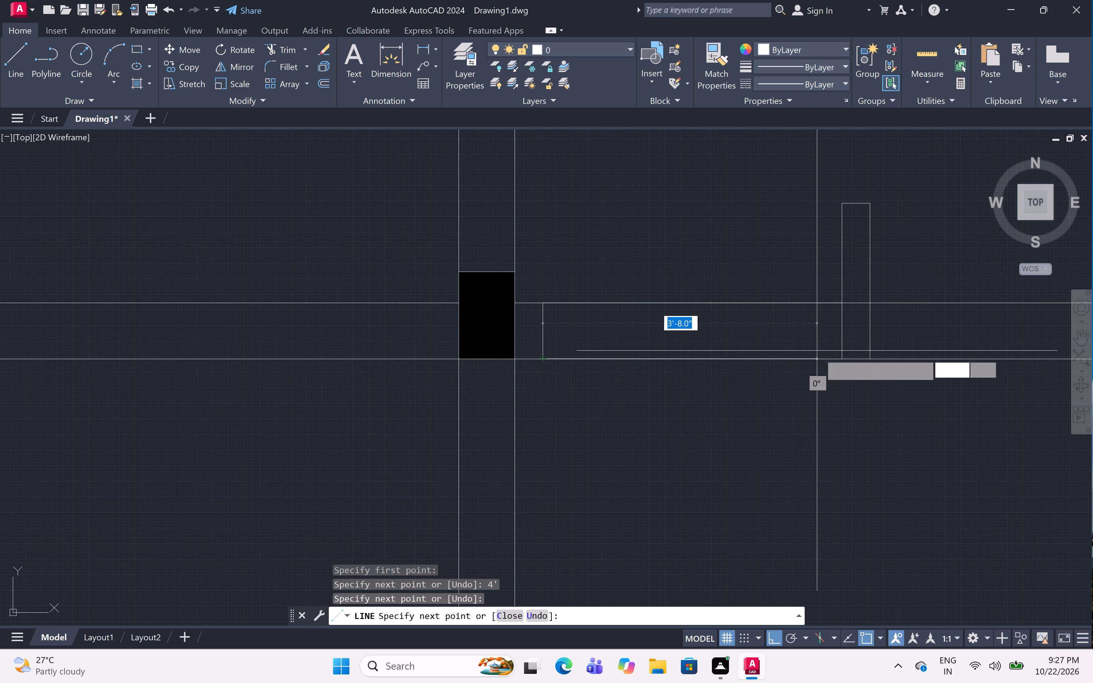
{"action": "left_click", "coordinate": [842, 359]}
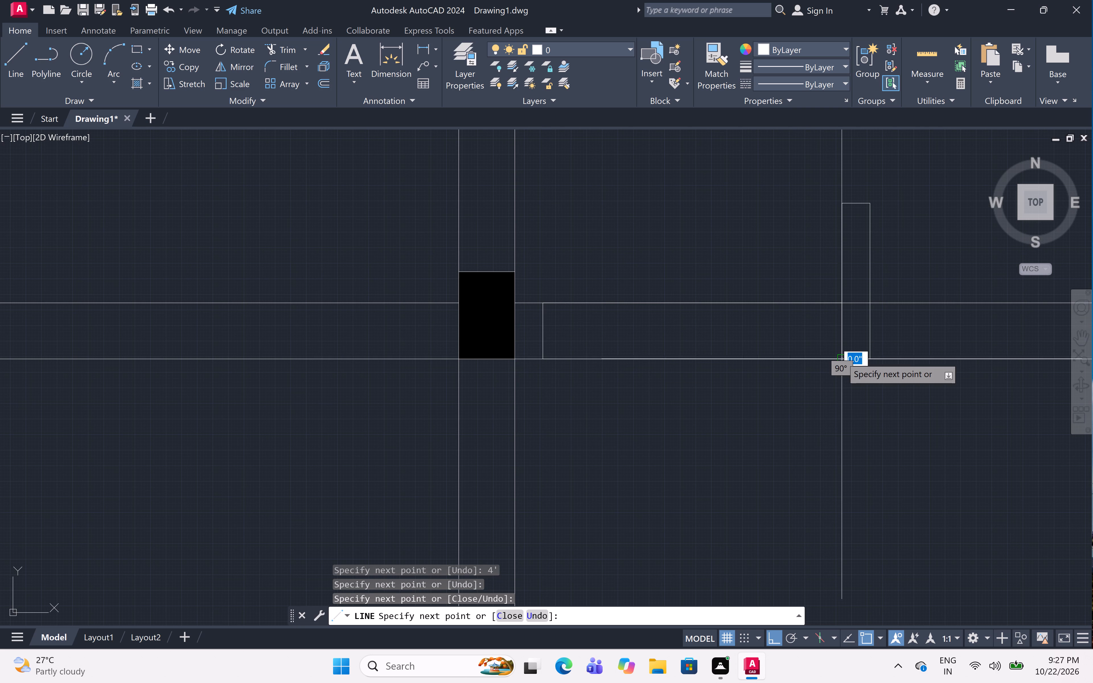
{"action": "key", "text": "Escape"}
Trim the partition stub's right line where it crosses the fourth-row wall.
{"action": "type", "text": "tr"}
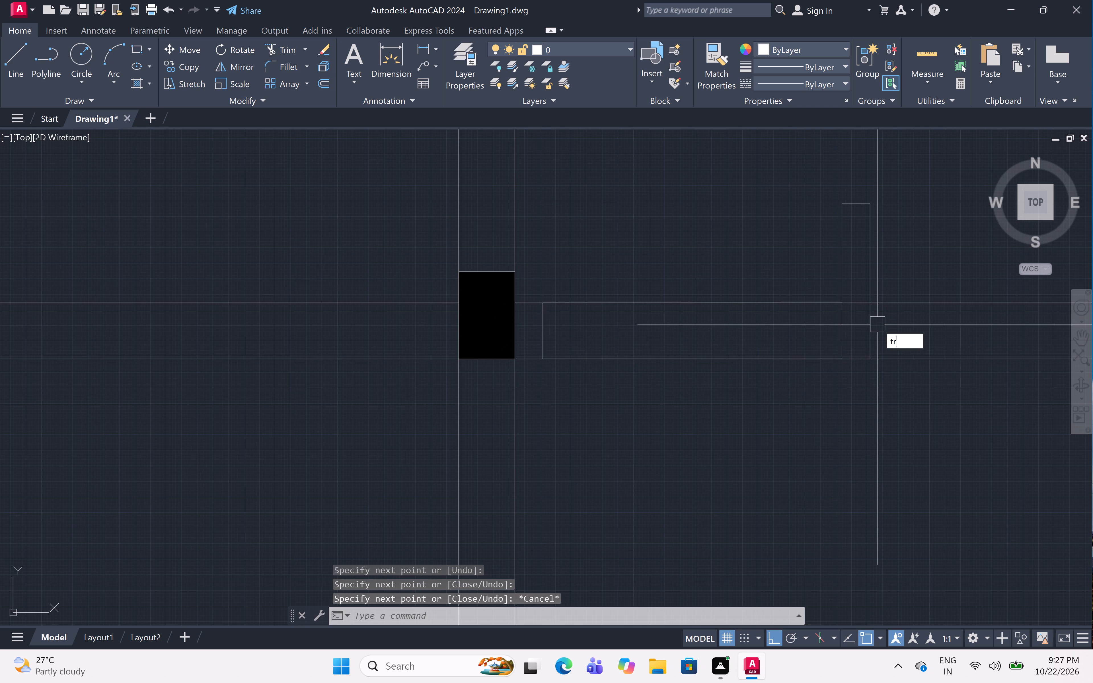
{"action": "key", "text": "space"}
{"action": "left_click", "coordinate": [871, 324]}
{"action": "scroll", "coordinate": [825, 300], "scroll_direction": "down", "scroll_amount": 3}
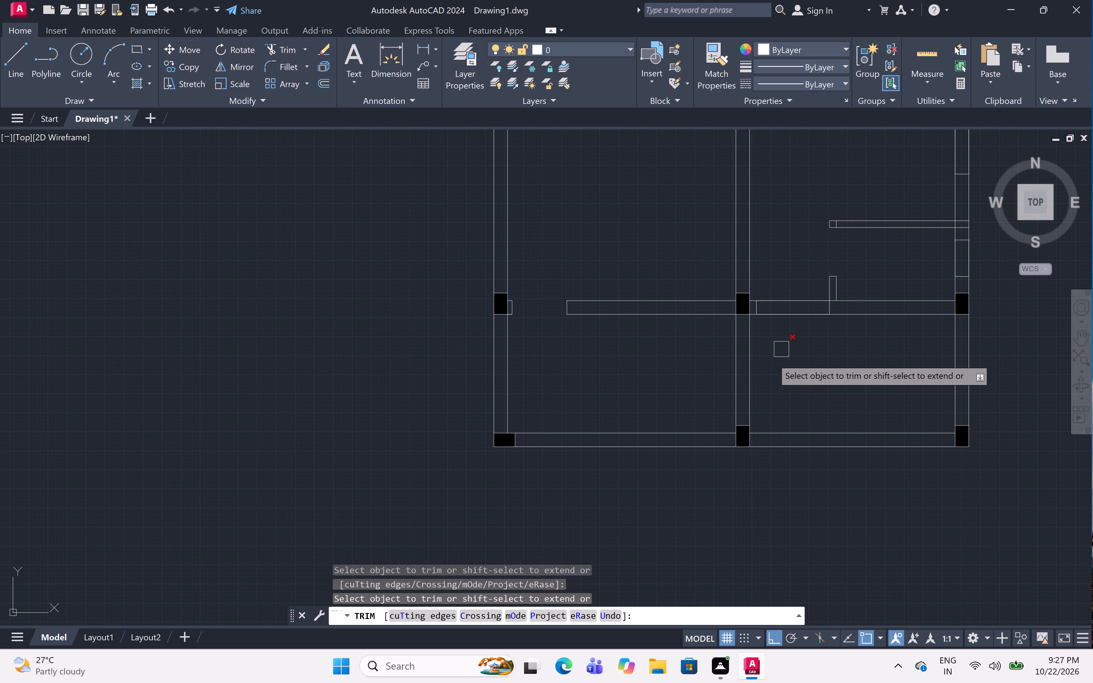
{"action": "scroll", "coordinate": [773, 358], "scroll_direction": "down", "scroll_amount": 2}
{"action": "middle_click_drag", "start_coordinate": [774, 359], "coordinate": [799, 349]}
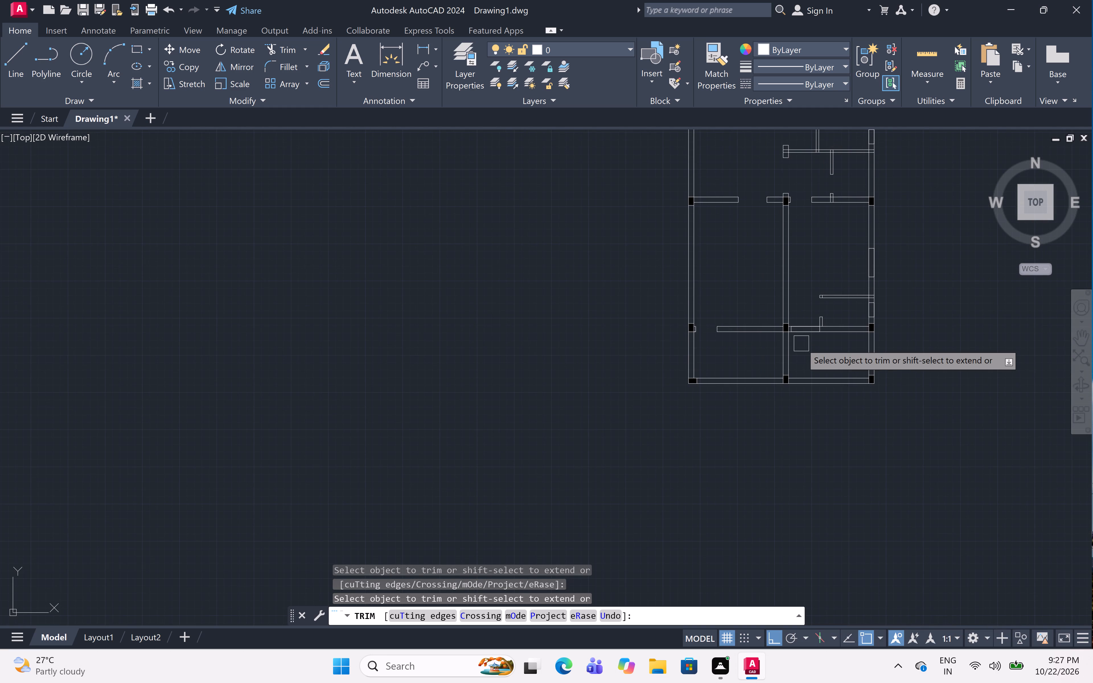
{"action": "key", "text": "Escape"}
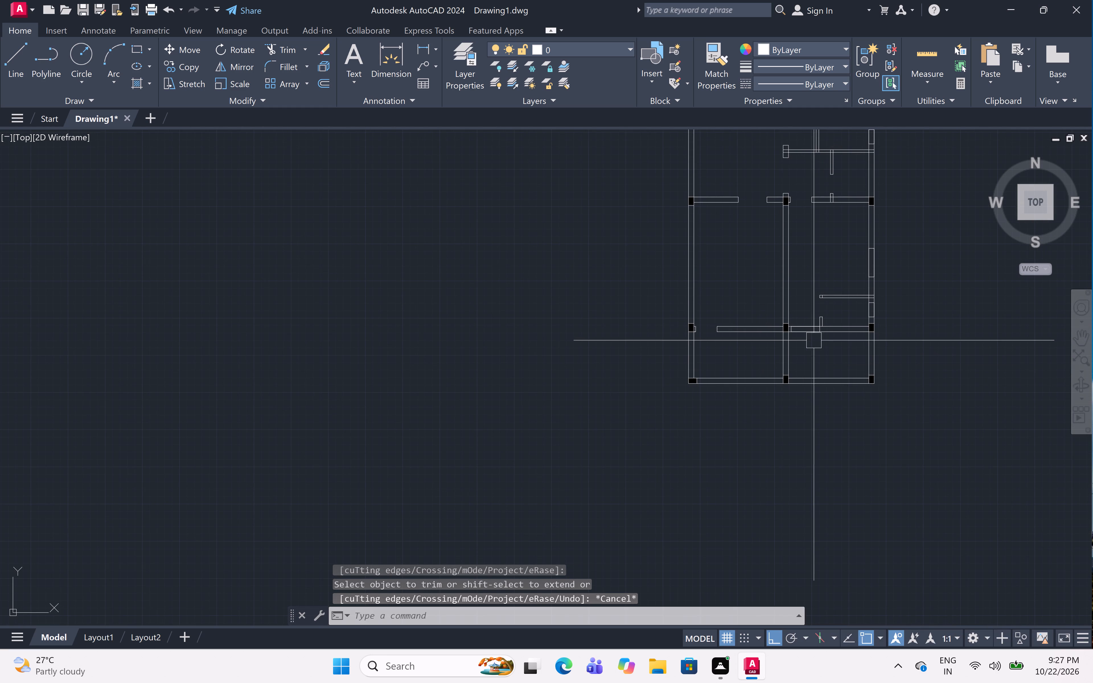
Draw a closed 4' by 9" line outline within the fourth-row wall, between the left door opening and the middle column.
{"action": "scroll", "coordinate": [724, 330], "scroll_direction": "up", "scroll_amount": 1}
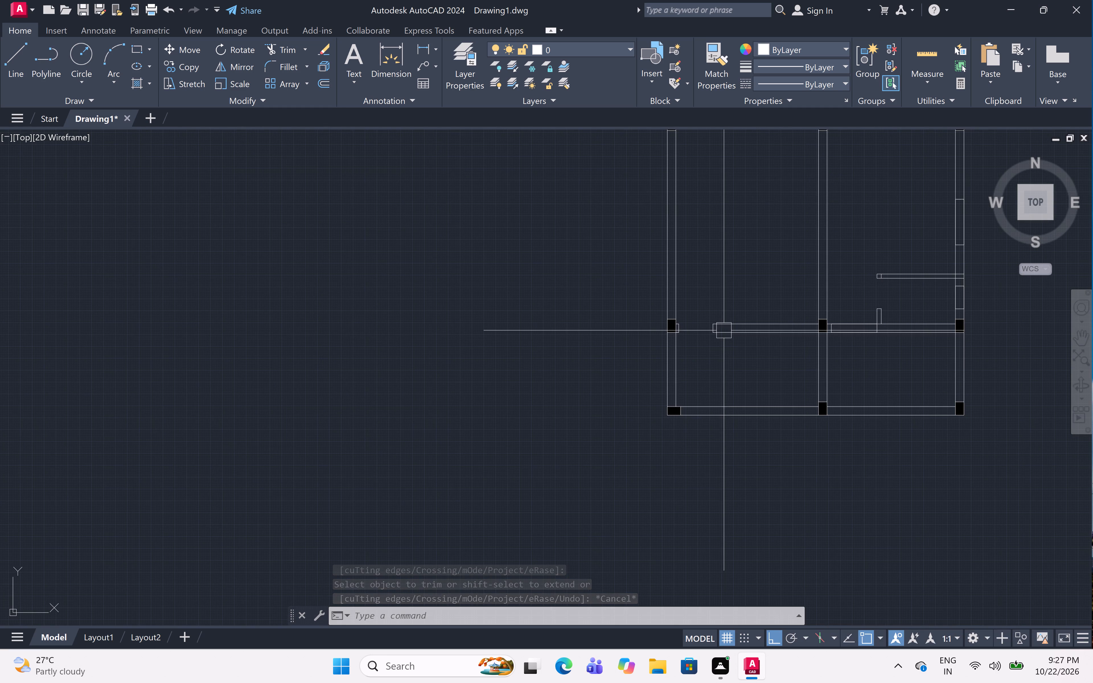
{"action": "scroll", "coordinate": [738, 328], "scroll_direction": "up", "scroll_amount": 4}
{"action": "scroll", "coordinate": [812, 248], "scroll_direction": "down", "scroll_amount": 1}
{"action": "middle_click_drag", "start_coordinate": [811, 248], "coordinate": [659, 288]}
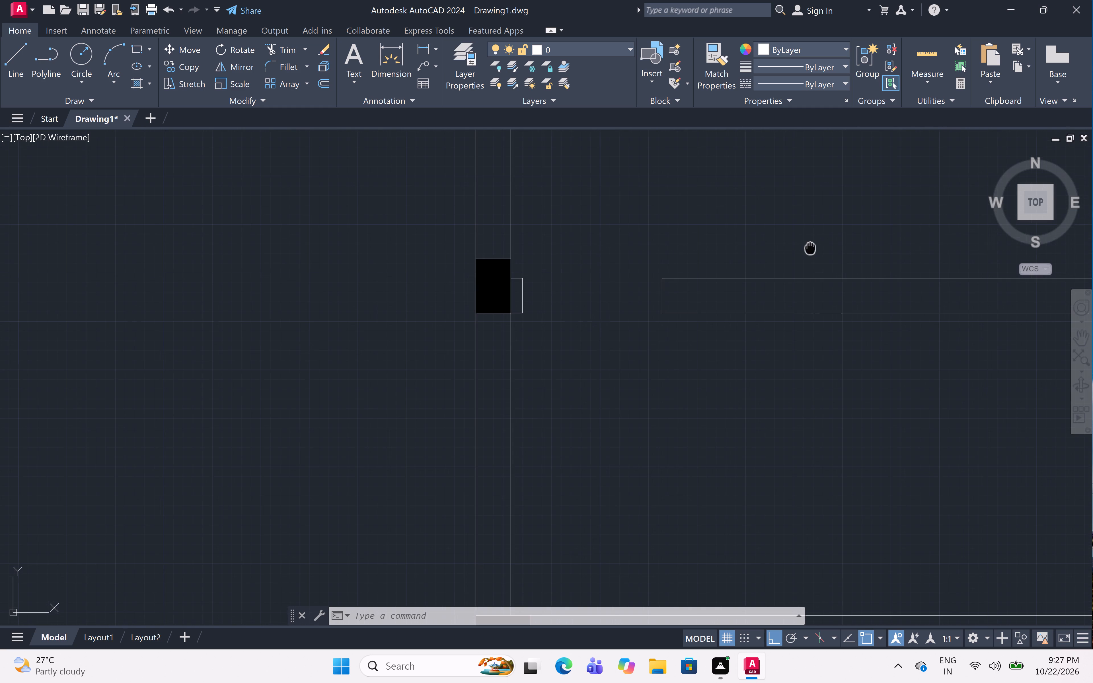
{"action": "middle_click_drag", "start_coordinate": [659, 288], "coordinate": [446, 279]}
{"action": "type", "text": "l"}
{"action": "key", "text": "space"}
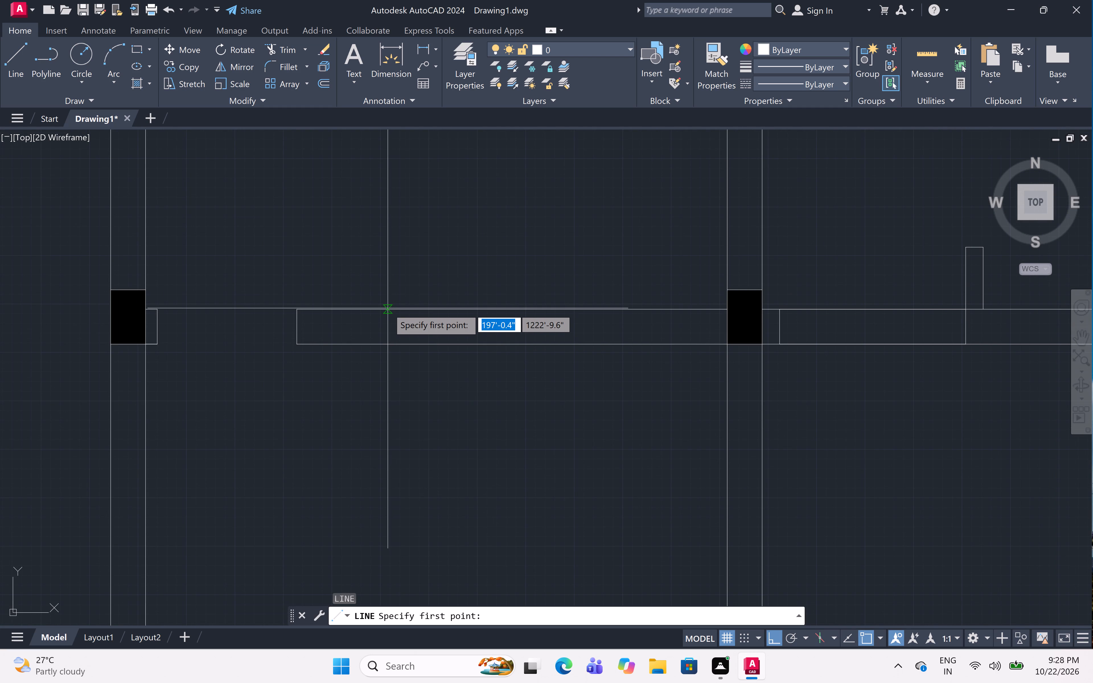
{"action": "left_click", "coordinate": [386, 309]}
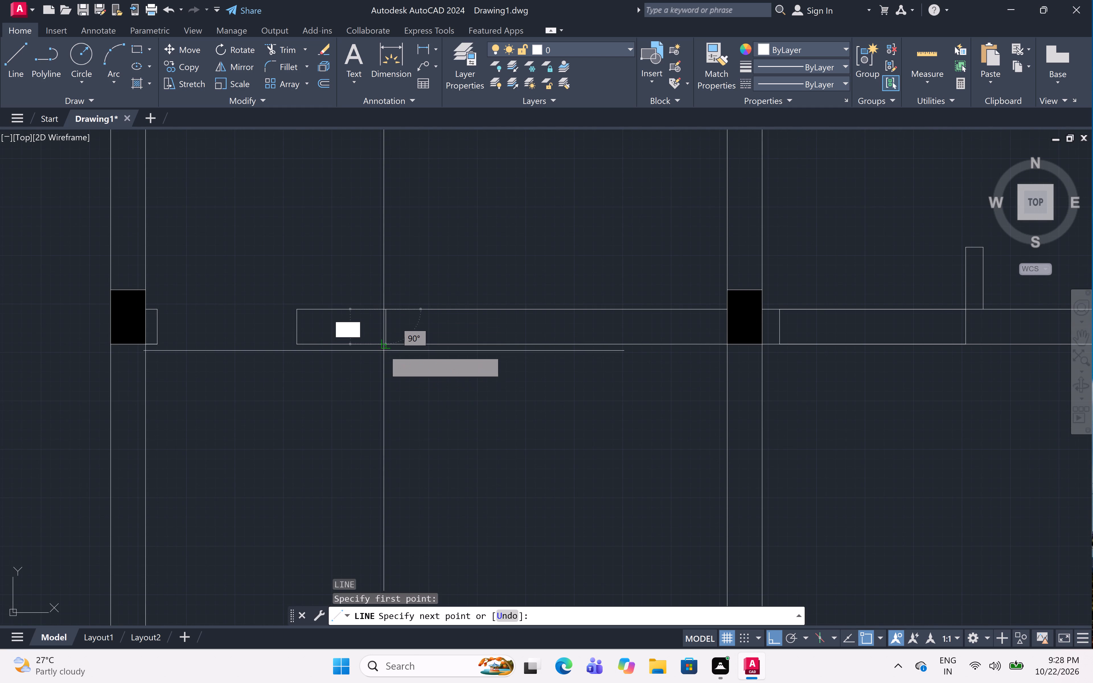
{"action": "left_click", "coordinate": [388, 342]}
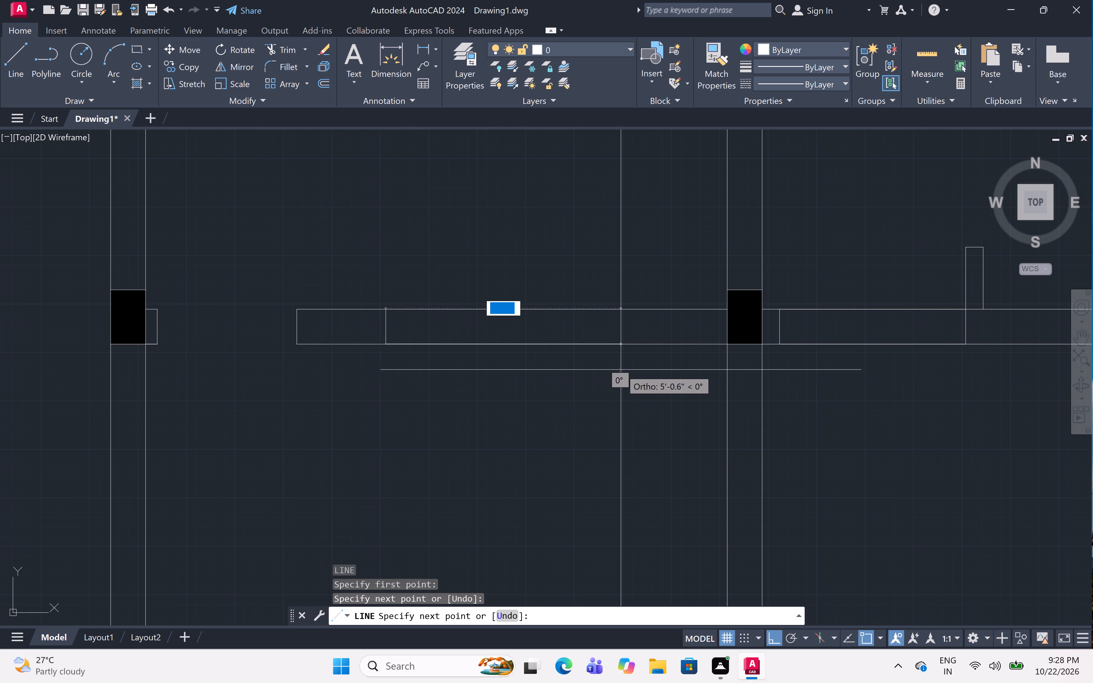
{"action": "type", "text": "4'"}
{"action": "key", "text": "space"}
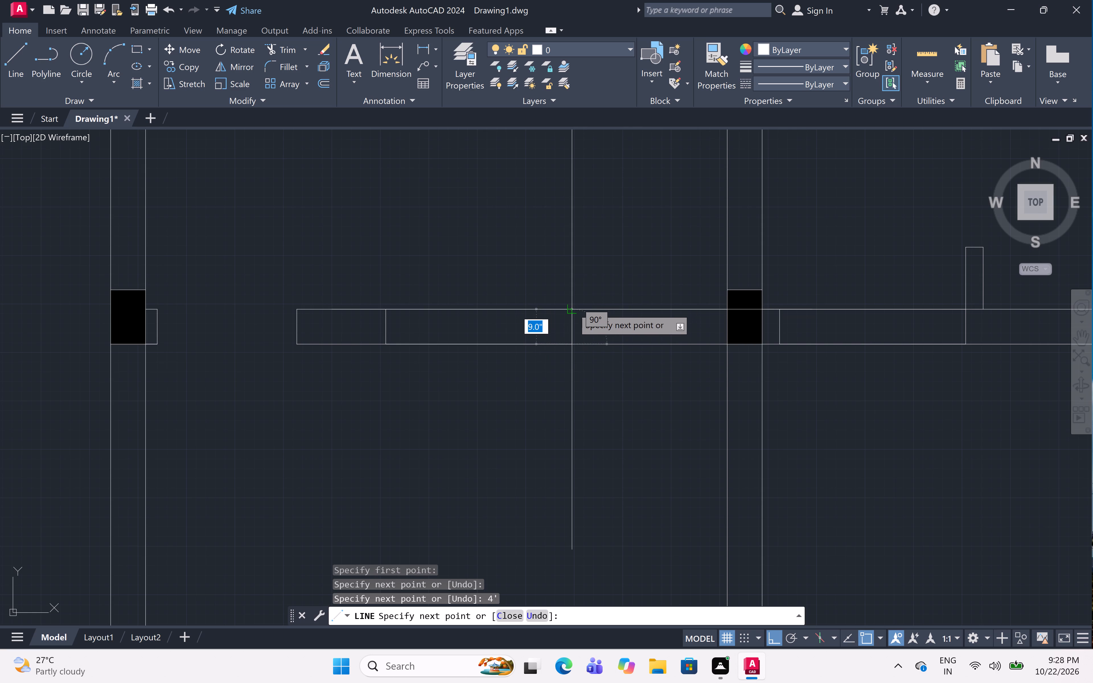
{"action": "left_click", "coordinate": [573, 308]}
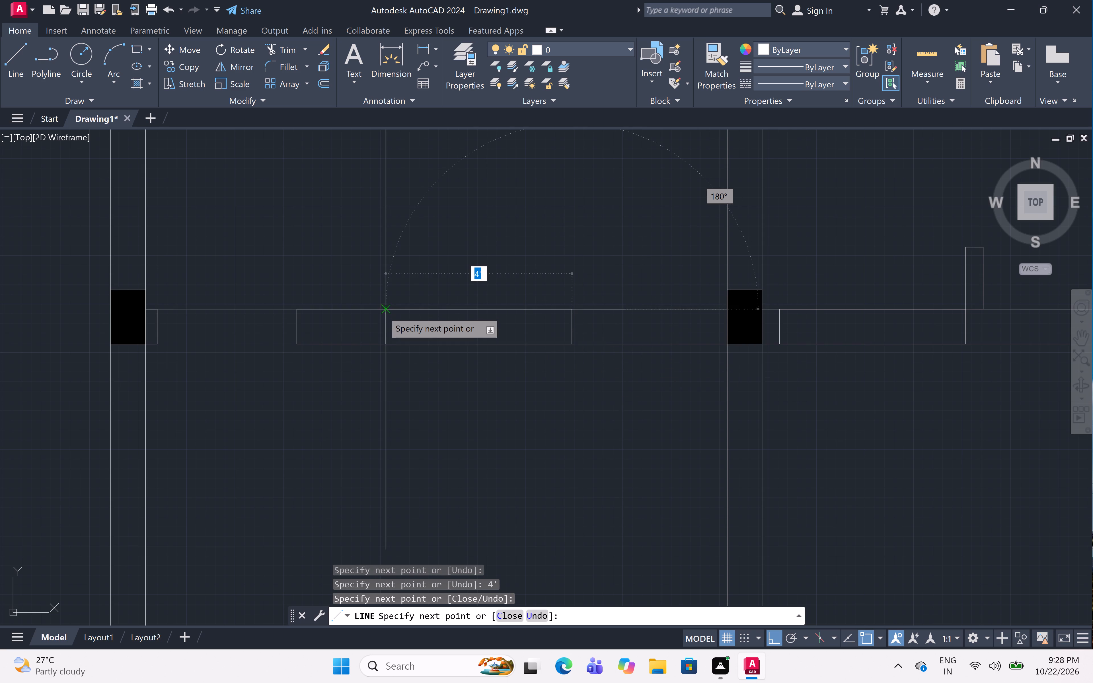
{"action": "left_click", "coordinate": [383, 311]}
{"action": "key", "text": "Escape"}
Draw a closed 3' by 9" line outline within the left outer wall, just above the fourth-row column.
{"action": "scroll", "coordinate": [433, 277], "scroll_direction": "down", "scroll_amount": 4}
{"action": "middle_click_drag", "start_coordinate": [433, 277], "coordinate": [493, 385]}
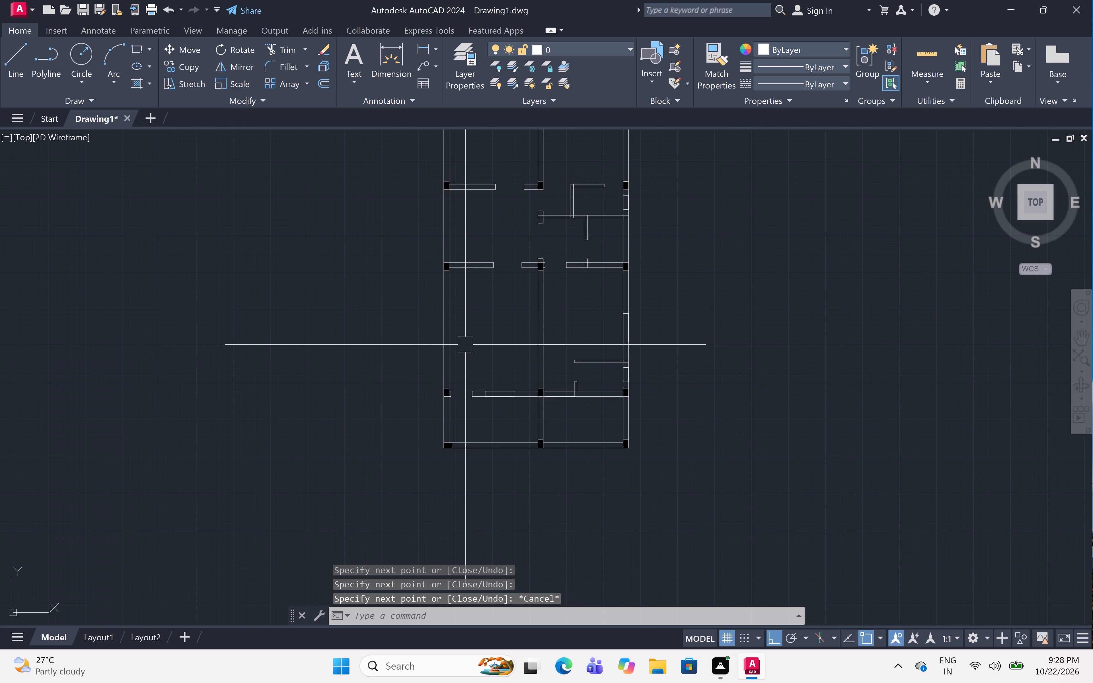
{"action": "scroll", "coordinate": [442, 385], "scroll_direction": "up", "scroll_amount": 5}
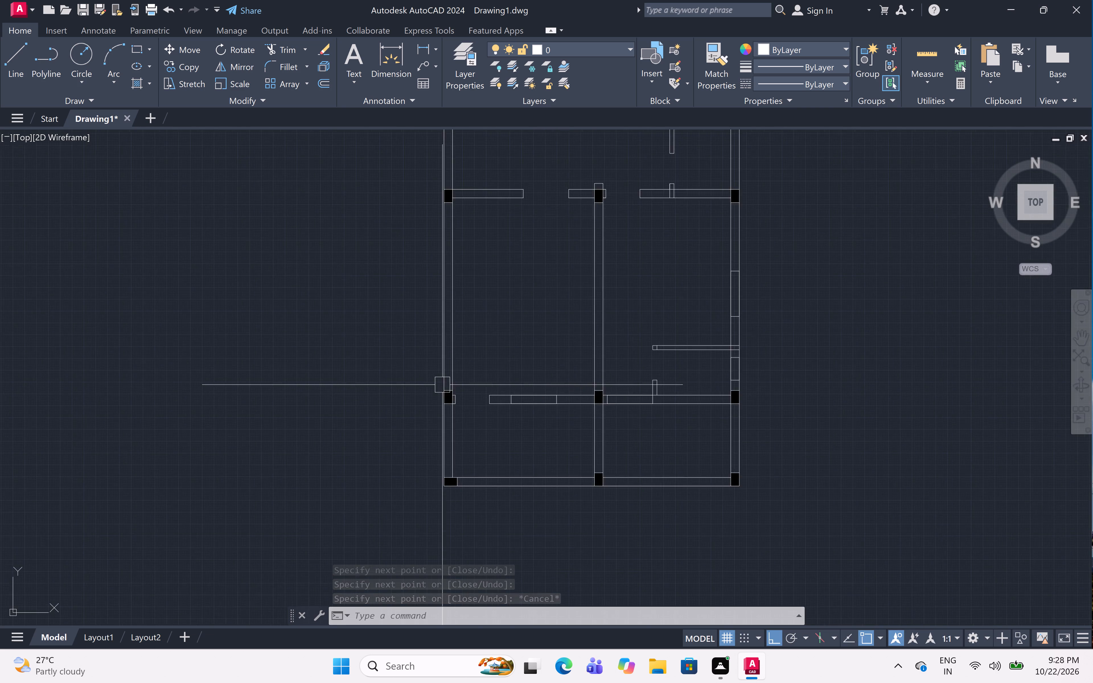
{"action": "type", "text": "l"}
{"action": "key", "text": "space"}
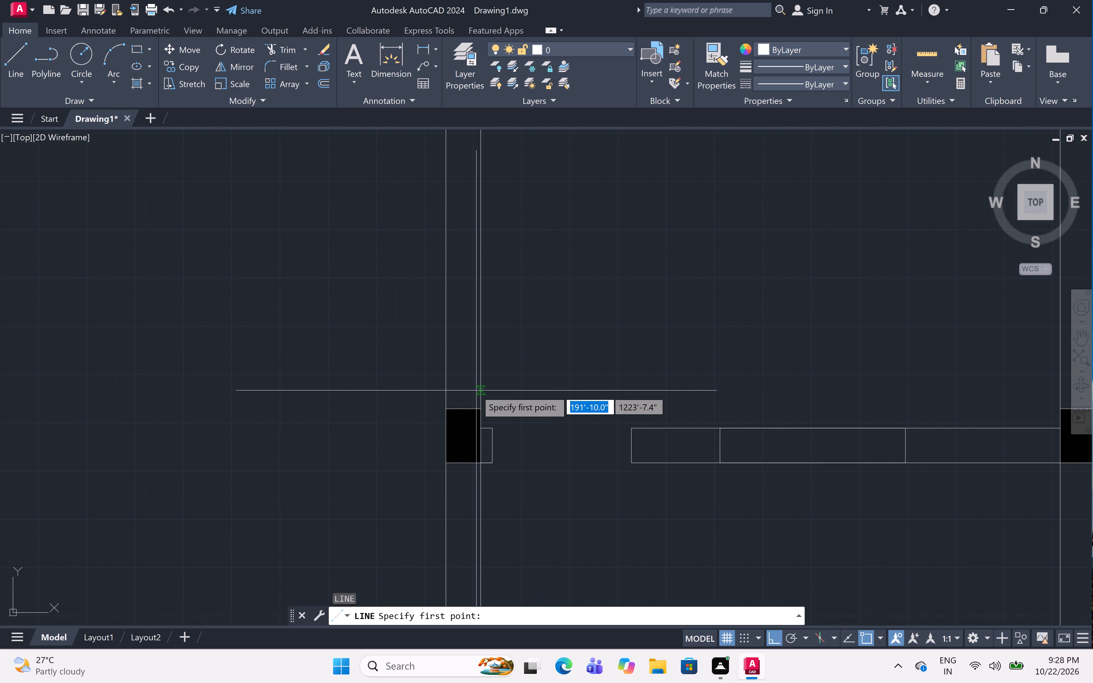
{"action": "left_click", "coordinate": [478, 385]}
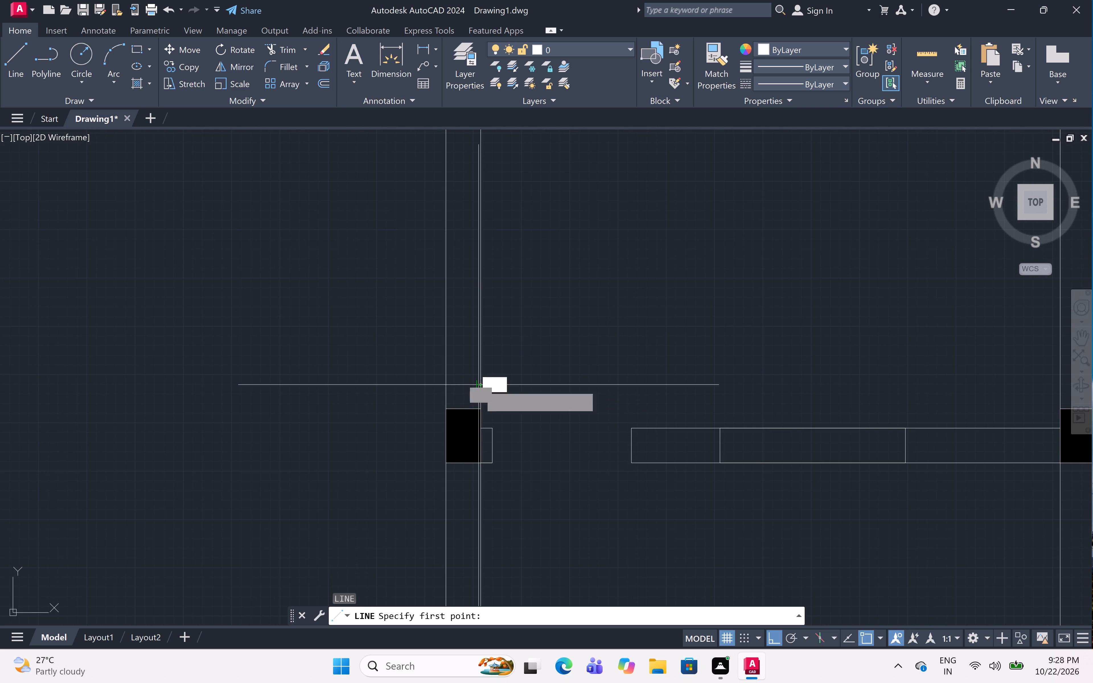
{"action": "left_click", "coordinate": [446, 380]}
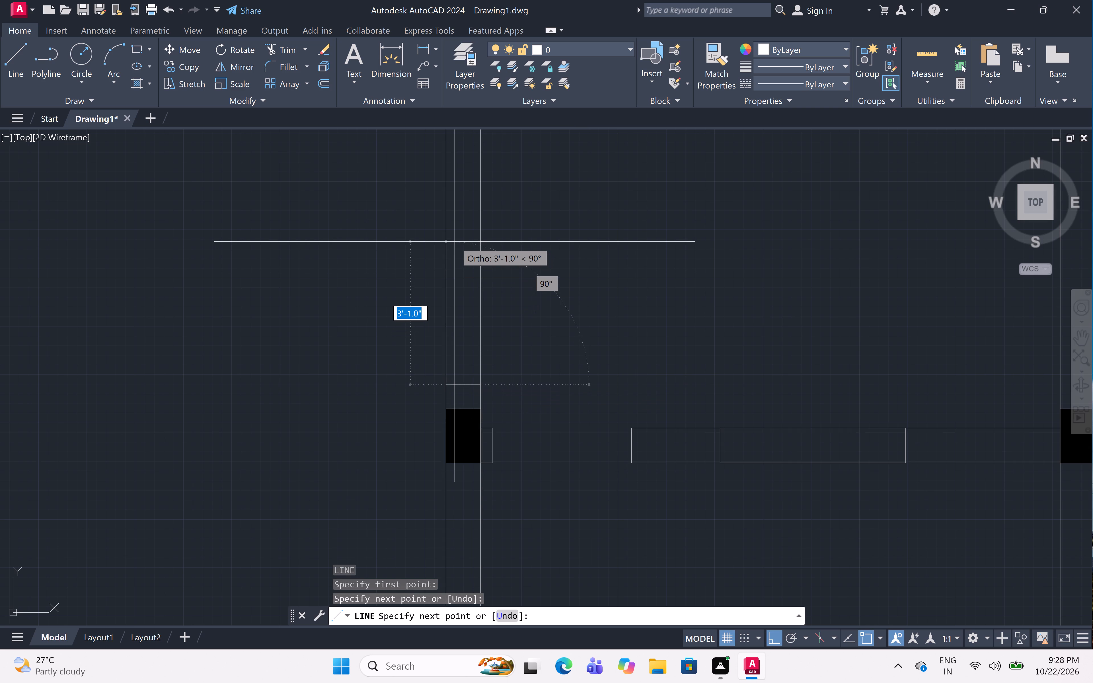
{"action": "key", "text": "3"}
{"action": "type", "text": "'"}
{"action": "key", "text": "space"}
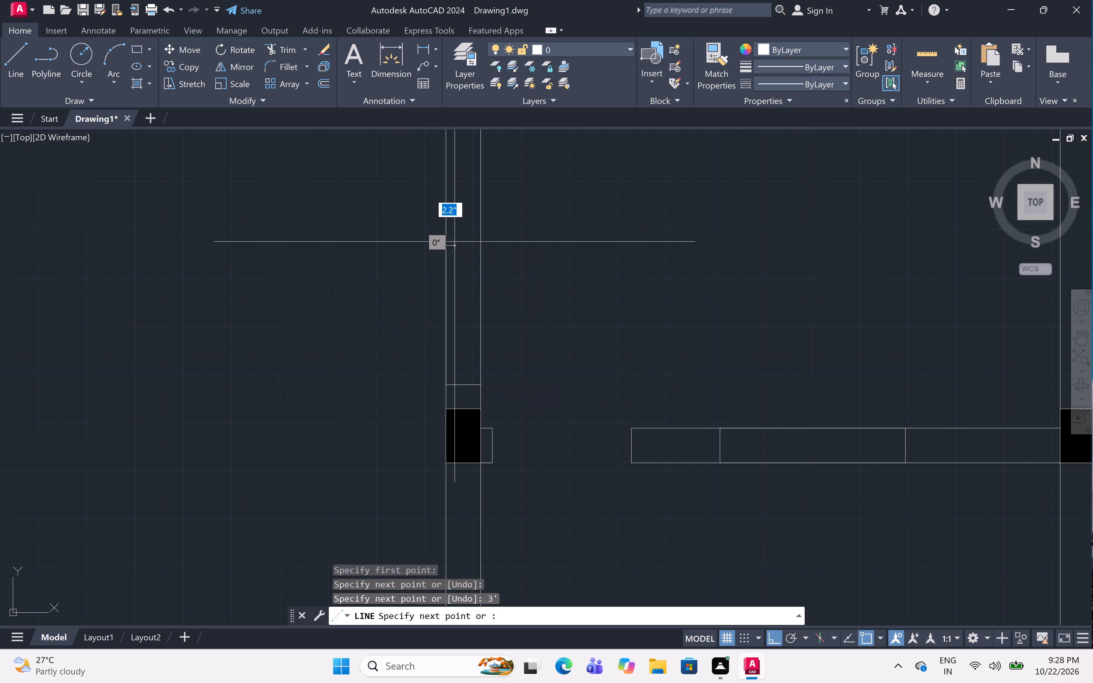
{"action": "left_click_drag", "start_coordinate": [485, 240], "coordinate": [485, 243]}
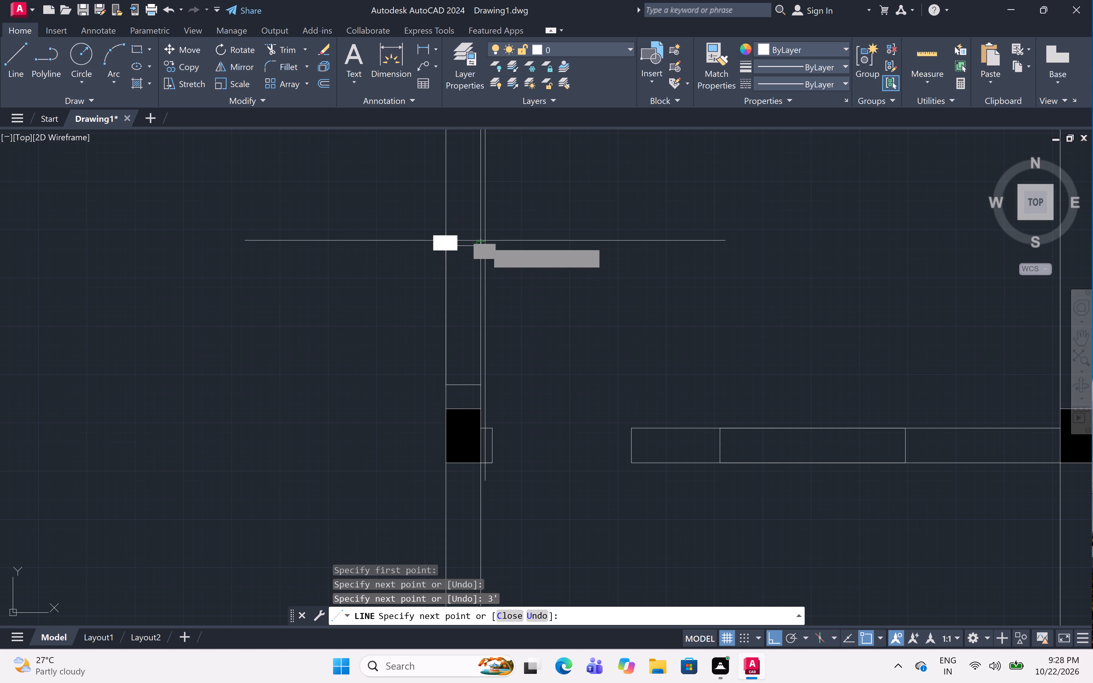
{"action": "left_click", "coordinate": [479, 380]}
{"action": "key", "text": "Escape"}
Draw a closed 4' by 9" line outline within the left outer wall, a short way below the third-row column.
{"action": "scroll", "coordinate": [519, 357], "scroll_direction": "down", "scroll_amount": 3}
{"action": "middle_click_drag", "start_coordinate": [519, 357], "coordinate": [511, 440]}
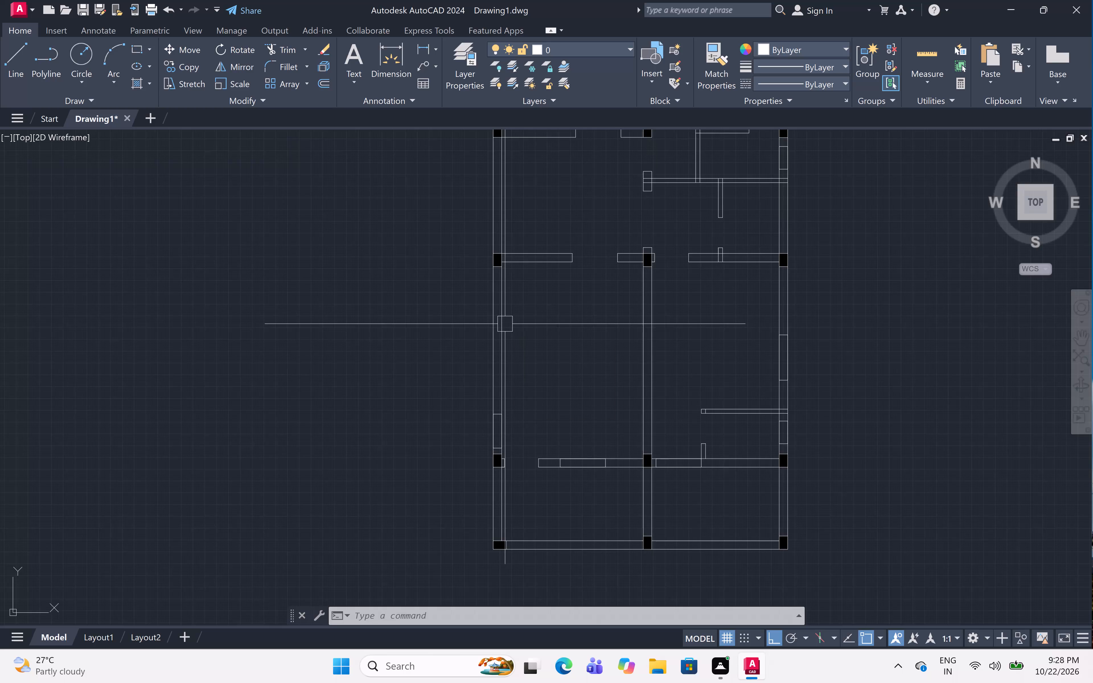
{"action": "scroll", "coordinate": [499, 336], "scroll_direction": "up", "scroll_amount": 1}
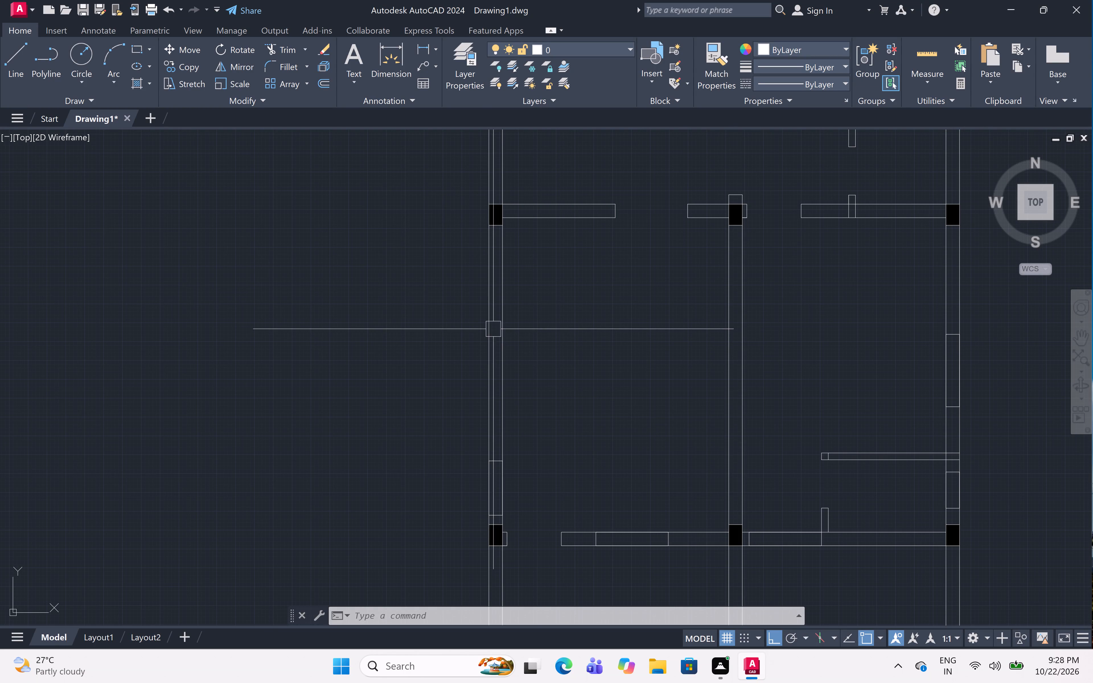
{"action": "type", "text": "l"}
{"action": "key", "text": "space"}
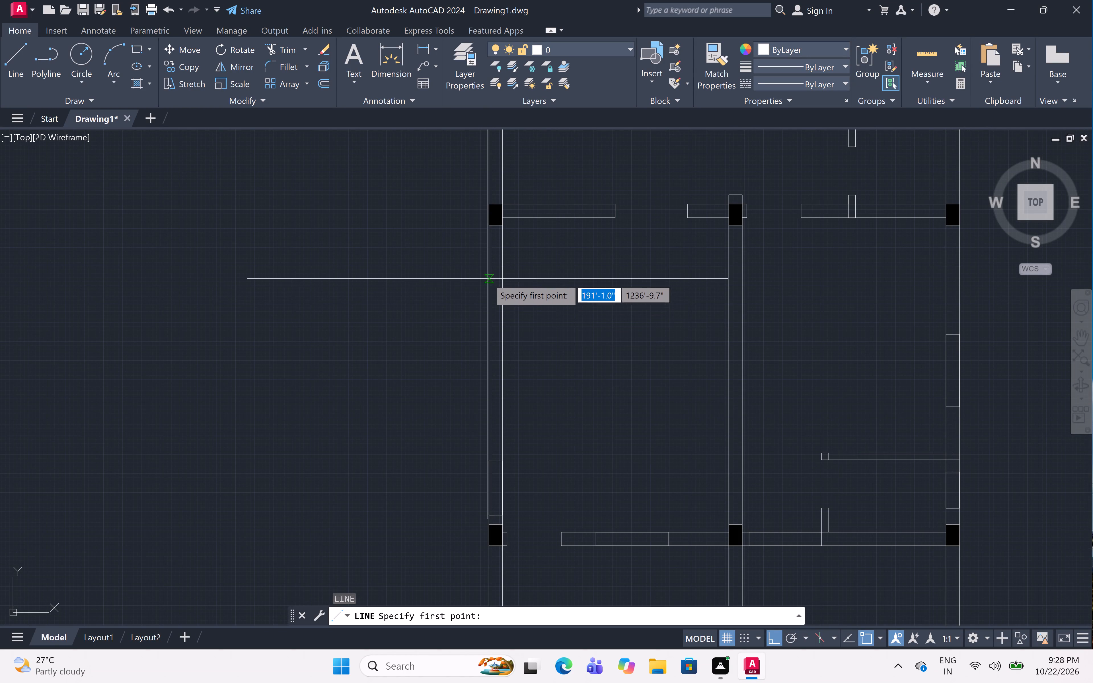
{"action": "left_click", "coordinate": [490, 284]}
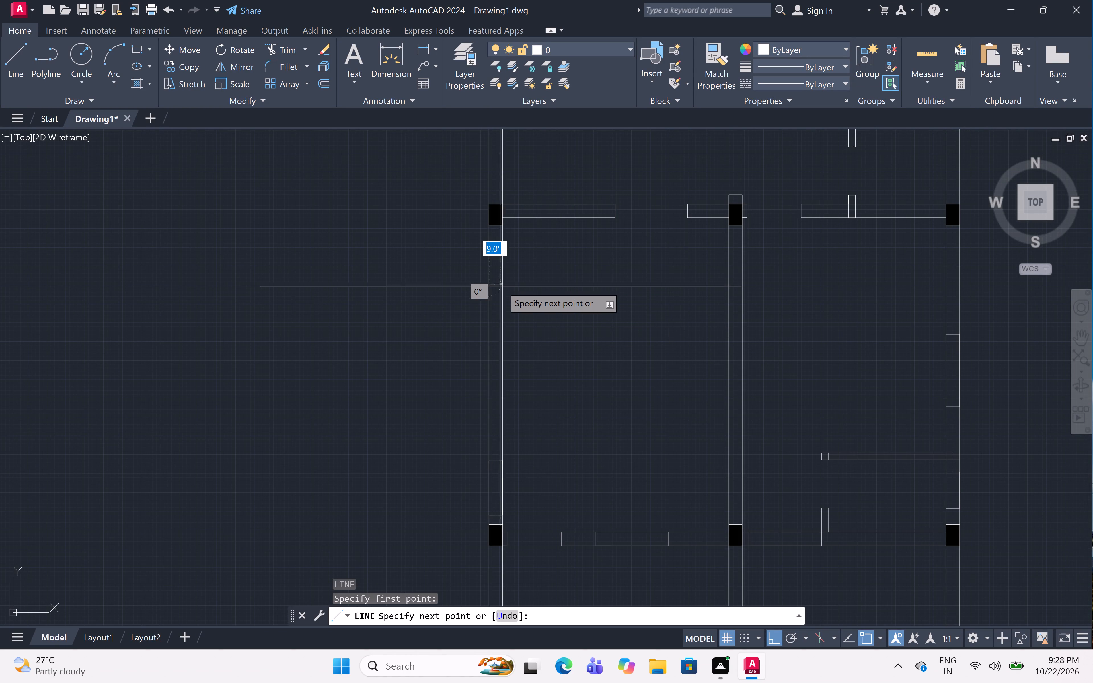
{"action": "left_click", "coordinate": [504, 287]}
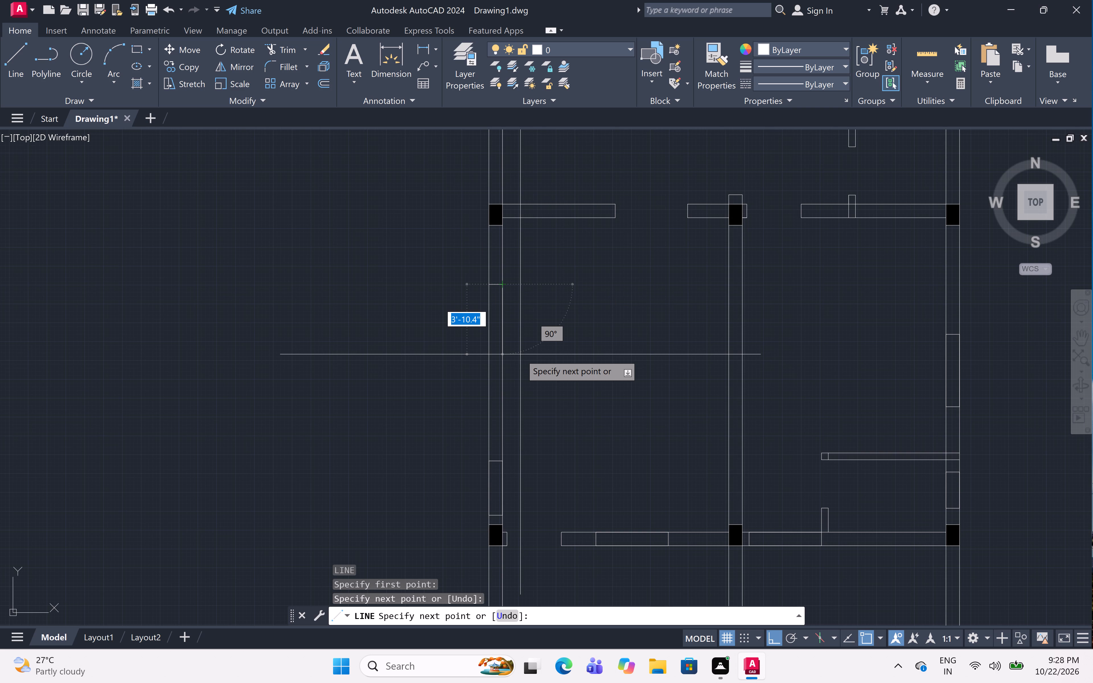
{"action": "type", "text": "4'"}
{"action": "key", "text": "space"}
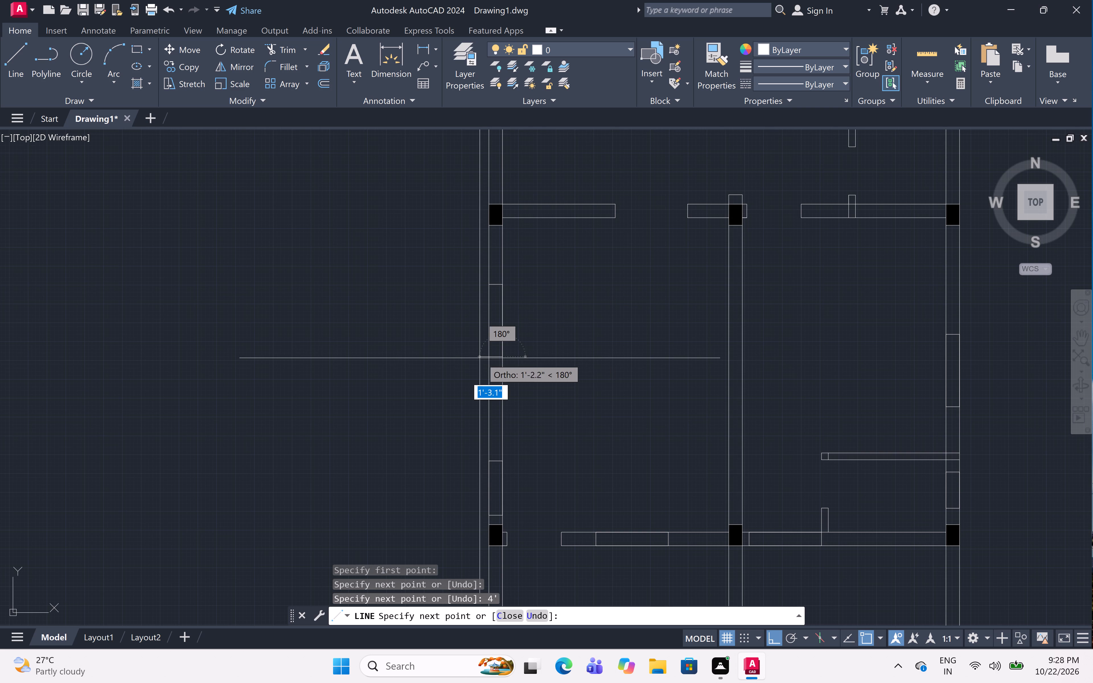
{"action": "left_click", "coordinate": [485, 356]}
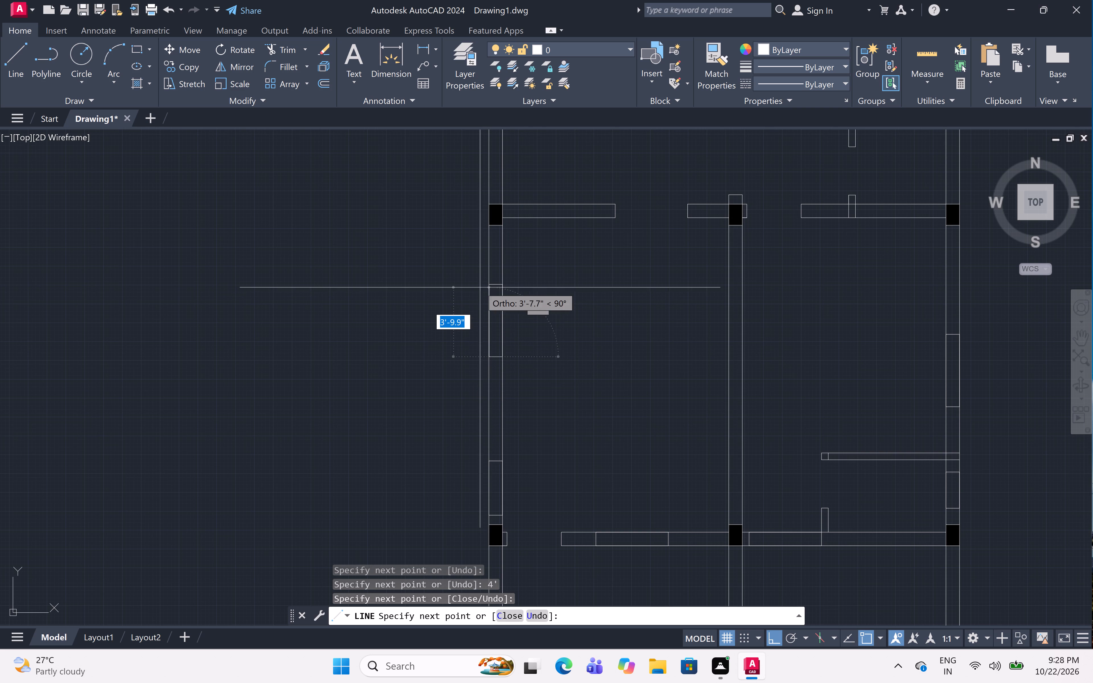
{"action": "left_click", "coordinate": [490, 281]}
{"action": "key", "text": "Escape"}
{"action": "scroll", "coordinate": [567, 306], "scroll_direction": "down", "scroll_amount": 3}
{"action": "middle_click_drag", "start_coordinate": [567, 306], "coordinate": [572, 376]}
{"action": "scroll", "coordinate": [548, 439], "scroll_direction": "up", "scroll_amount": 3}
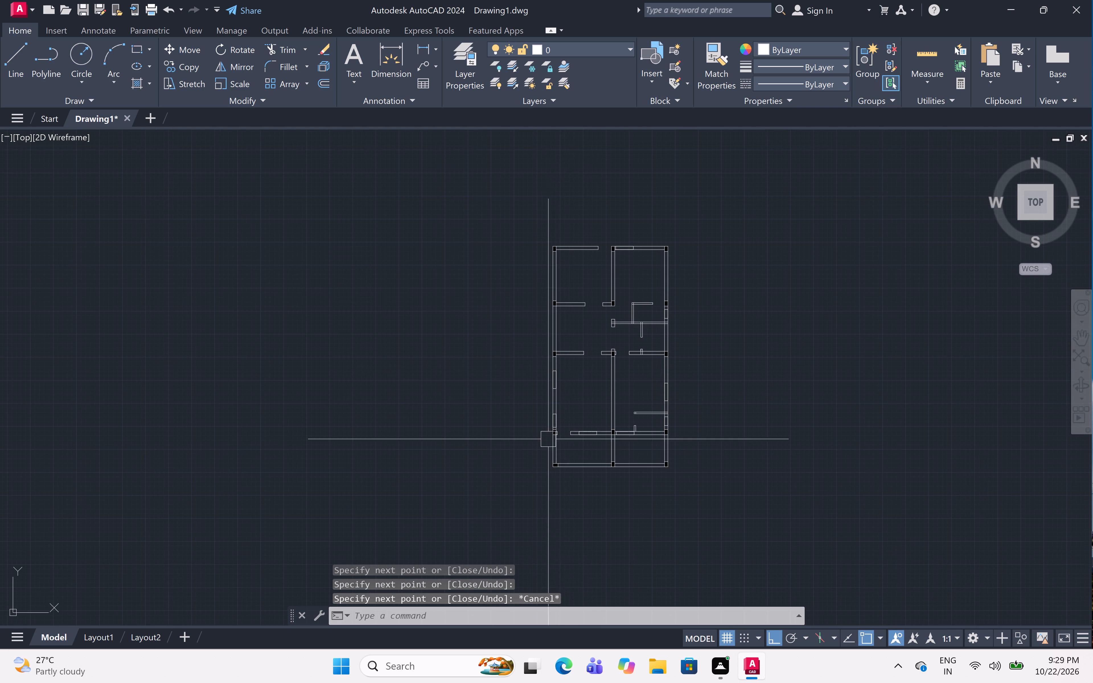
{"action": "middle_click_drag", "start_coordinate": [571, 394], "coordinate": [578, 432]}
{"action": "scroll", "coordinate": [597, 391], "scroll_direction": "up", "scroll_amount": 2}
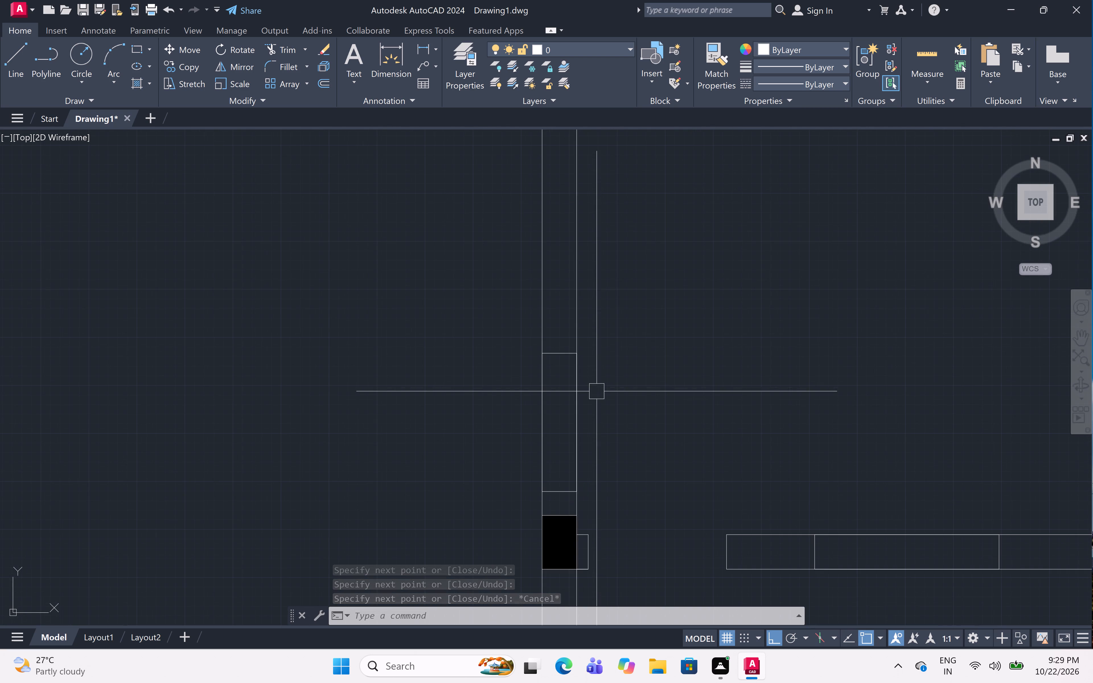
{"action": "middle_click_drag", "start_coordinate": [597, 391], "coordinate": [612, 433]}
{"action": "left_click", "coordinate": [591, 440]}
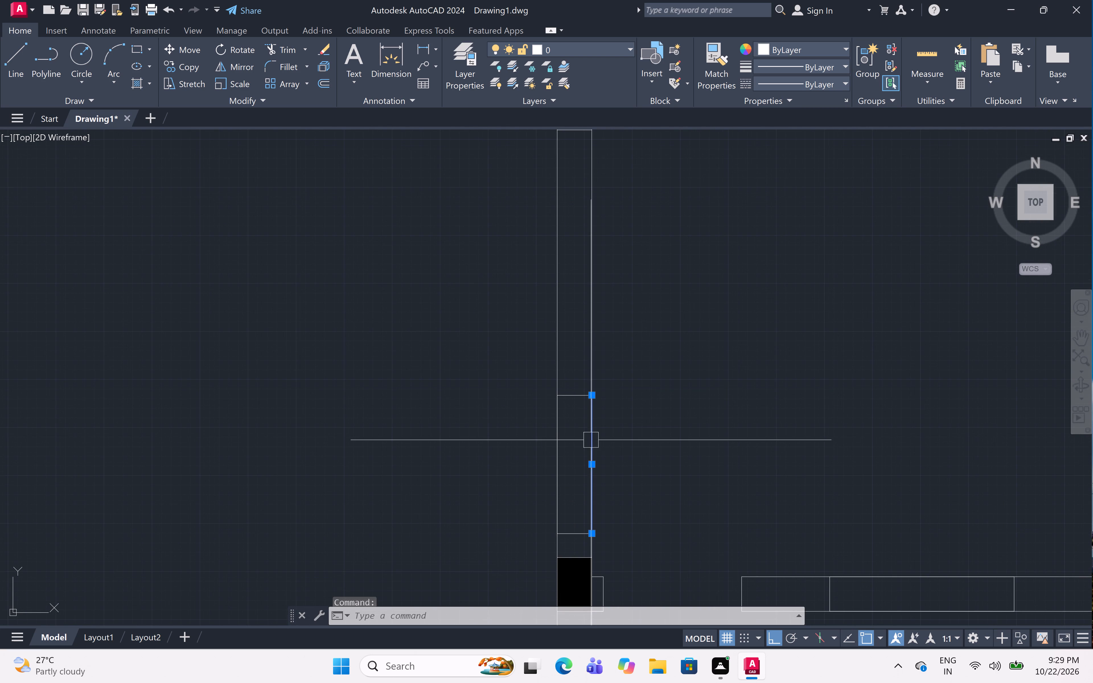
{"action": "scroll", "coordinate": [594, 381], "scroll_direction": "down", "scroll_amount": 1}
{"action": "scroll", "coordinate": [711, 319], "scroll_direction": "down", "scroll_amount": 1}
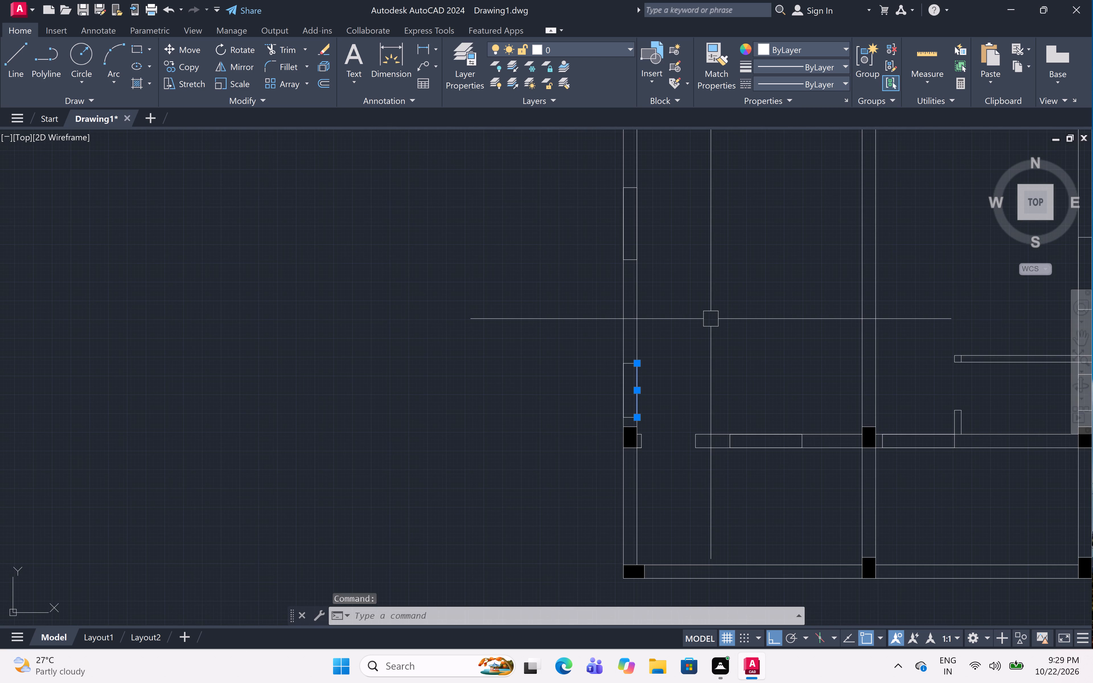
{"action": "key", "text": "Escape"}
From the 3' outline's lower inner corner, draw a 4' line up the wall face, across the wall and back to the outline's top edge.
{"action": "scroll", "coordinate": [620, 414], "scroll_direction": "up", "scroll_amount": 2}
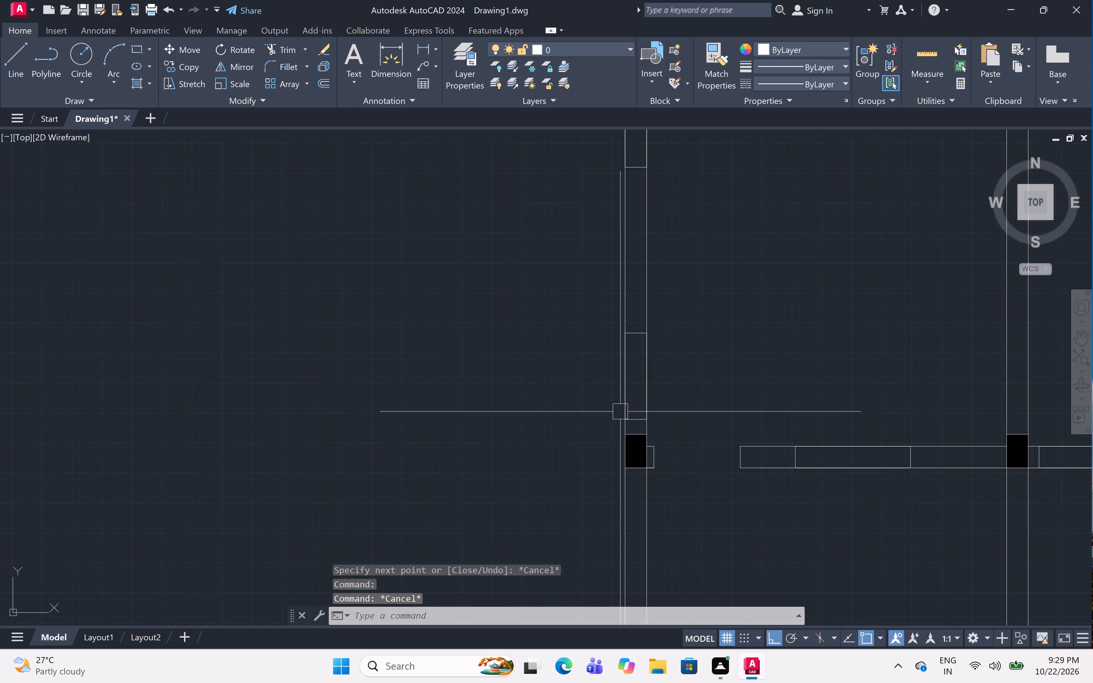
{"action": "scroll", "coordinate": [620, 408], "scroll_direction": "down", "scroll_amount": 3}
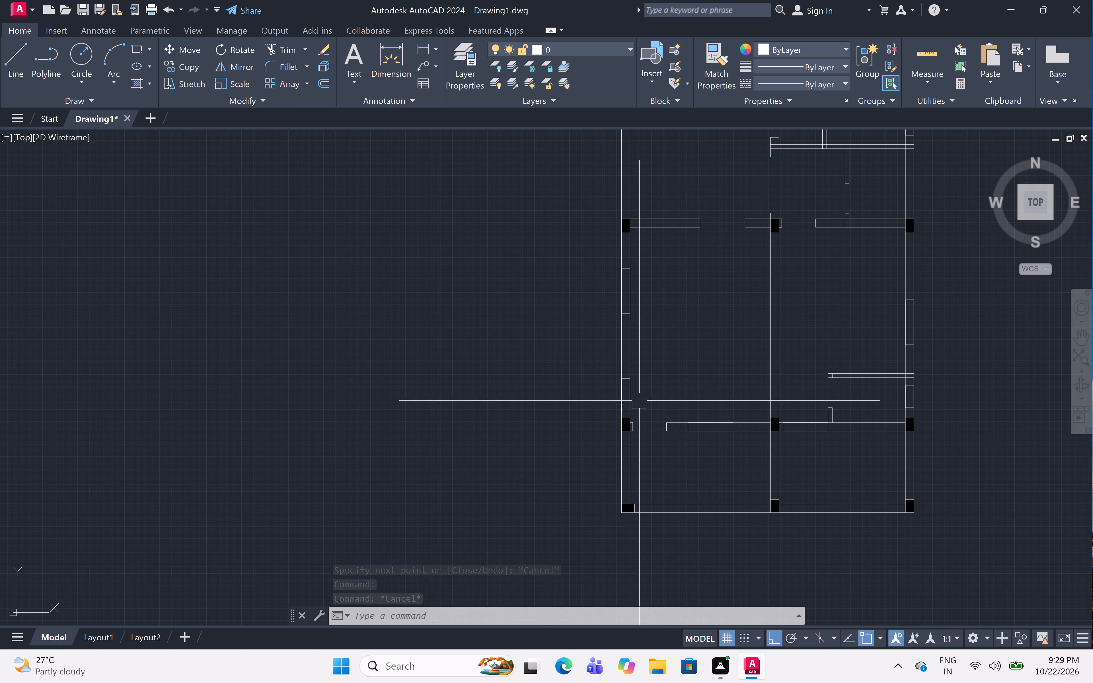
{"action": "scroll", "coordinate": [637, 400], "scroll_direction": "up", "scroll_amount": 5}
{"action": "type", "text": "l"}
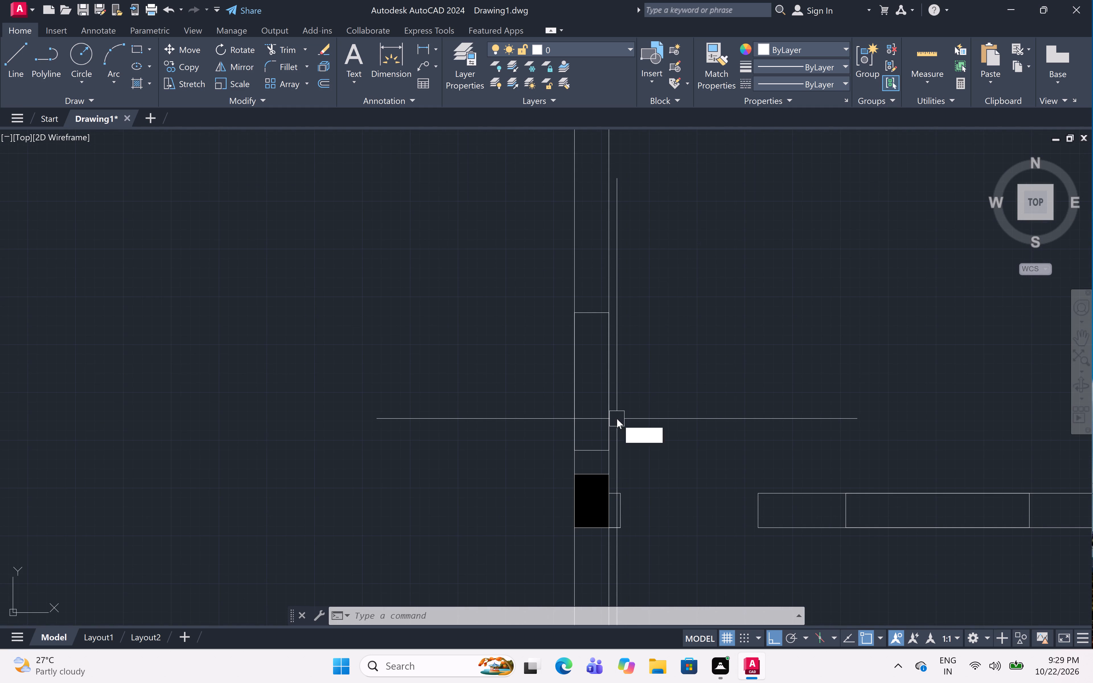
{"action": "key", "text": "space"}
{"action": "left_click_drag", "start_coordinate": [611, 451], "coordinate": [613, 441]}
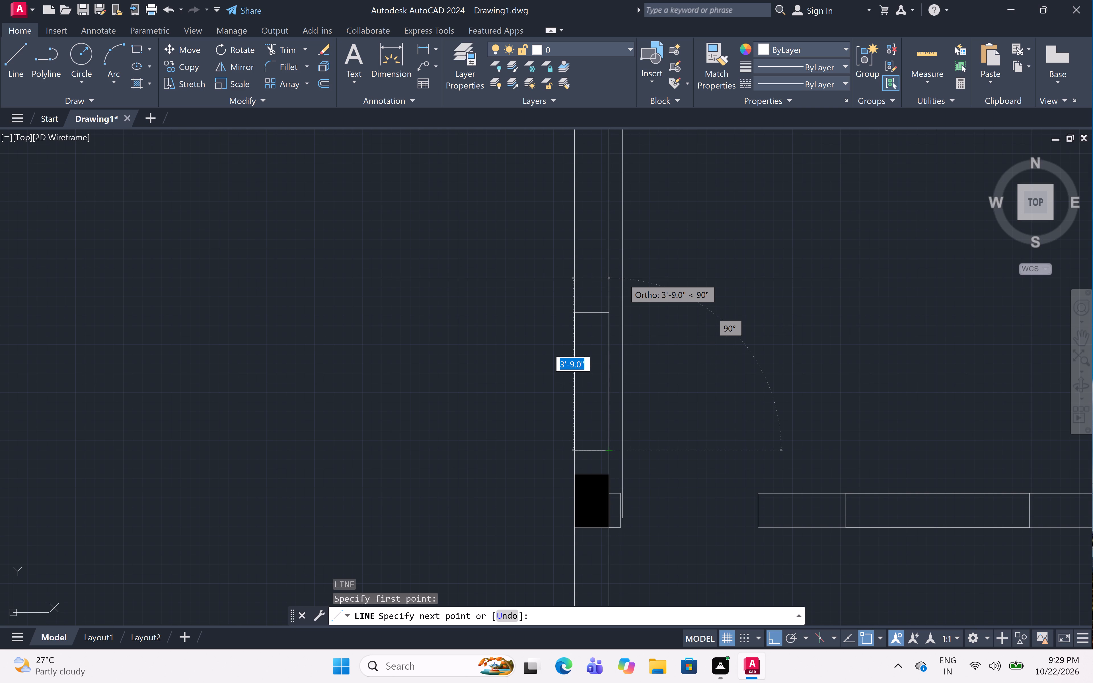
{"action": "key", "text": "4"}
{"action": "key", "text": "apostrophe"}
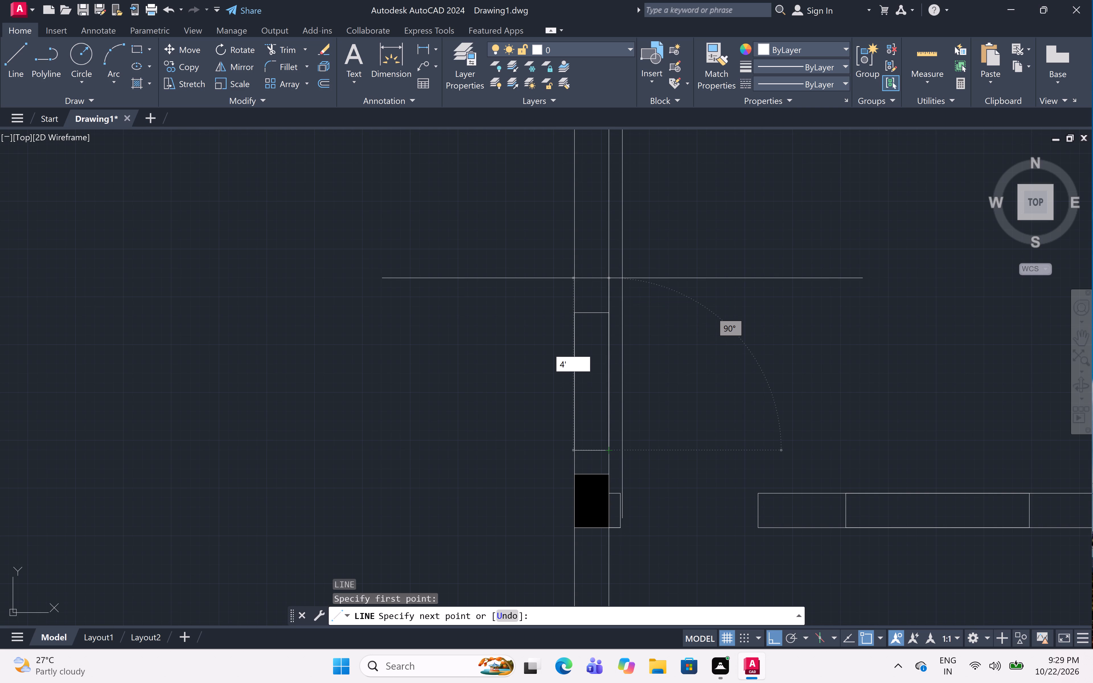
{"action": "key", "text": "space"}
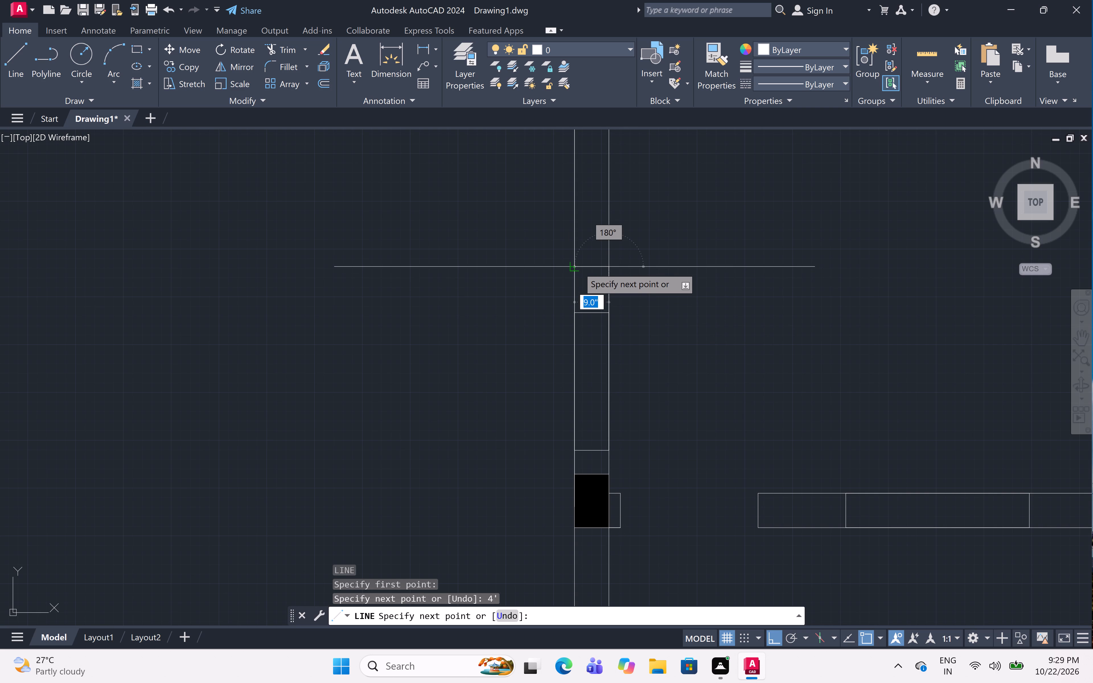
{"action": "left_click", "coordinate": [578, 267]}
{"action": "left_click", "coordinate": [577, 311]}
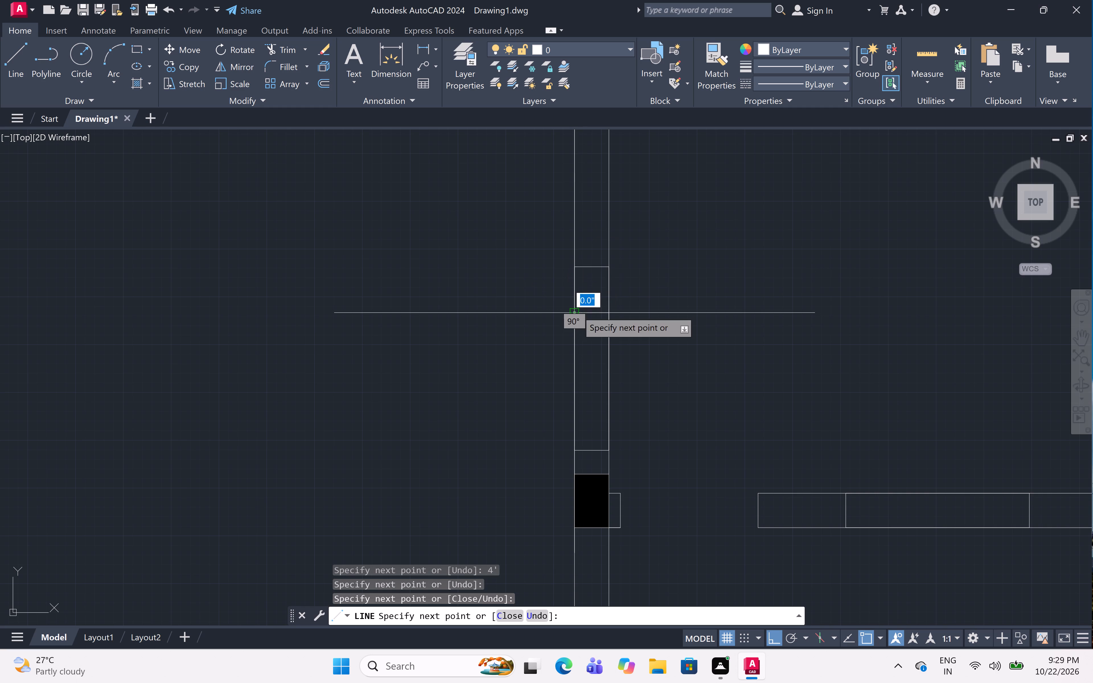
{"action": "key", "text": "Escape"}
Trim the 3' outline's old top edge and the overlapping side lines within the new 4' outline.
{"action": "type", "text": "tr"}
{"action": "key", "text": "space"}
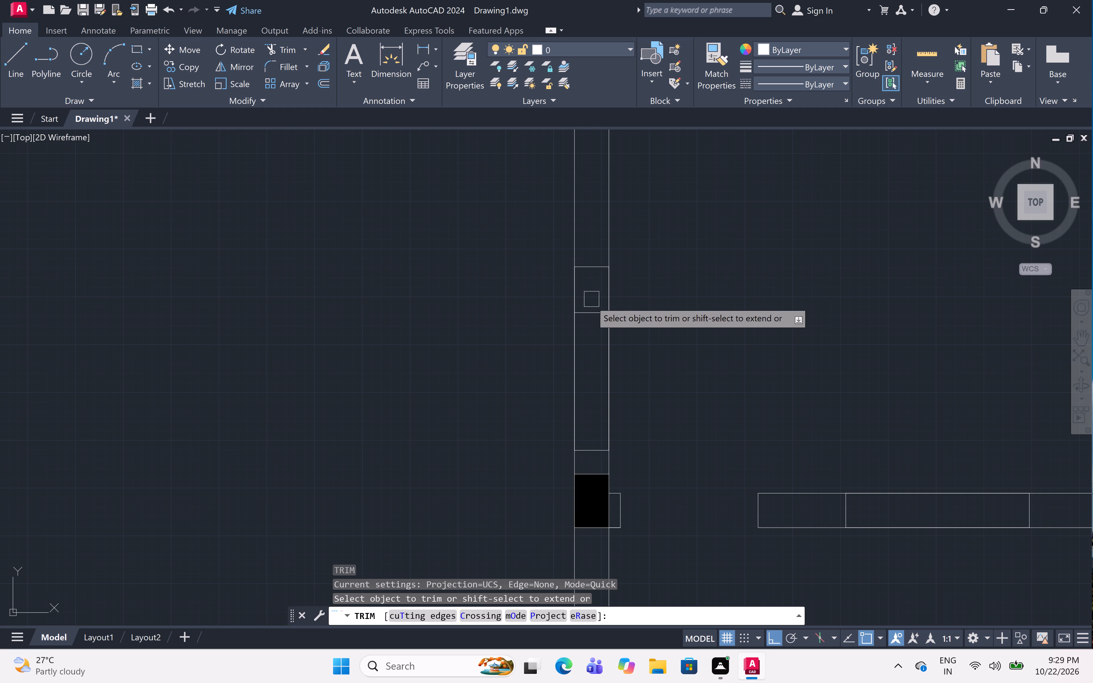
{"action": "left_click", "coordinate": [592, 315]}
{"action": "left_click", "coordinate": [580, 338]}
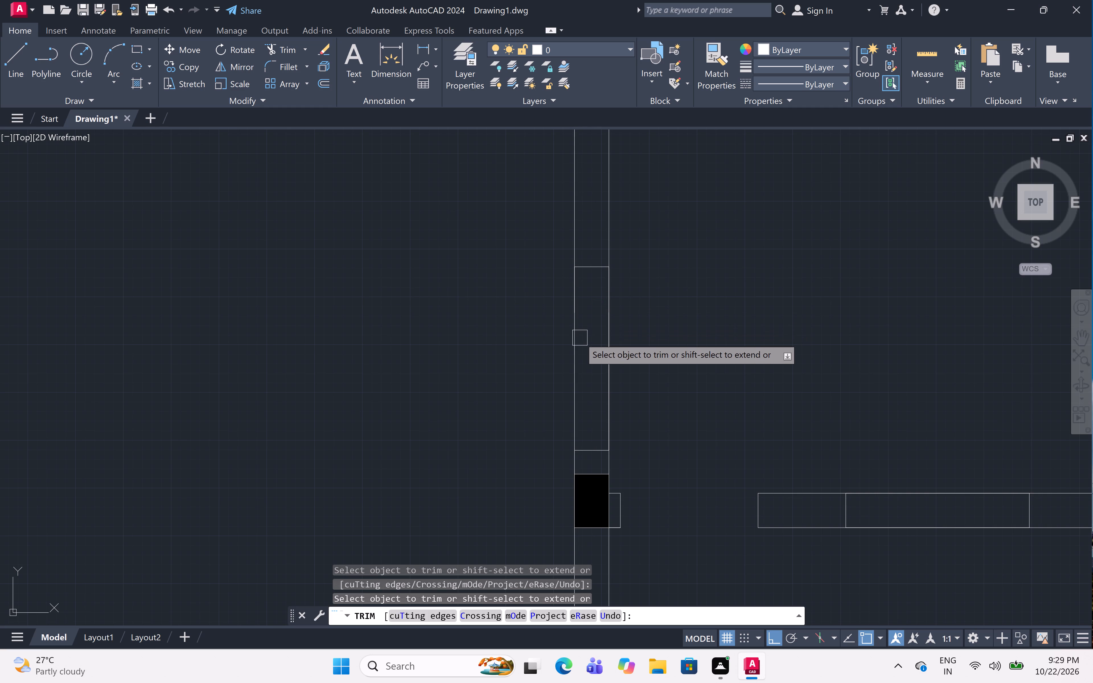
{"action": "left_click", "coordinate": [582, 305]}
{"action": "left_click", "coordinate": [612, 315]}
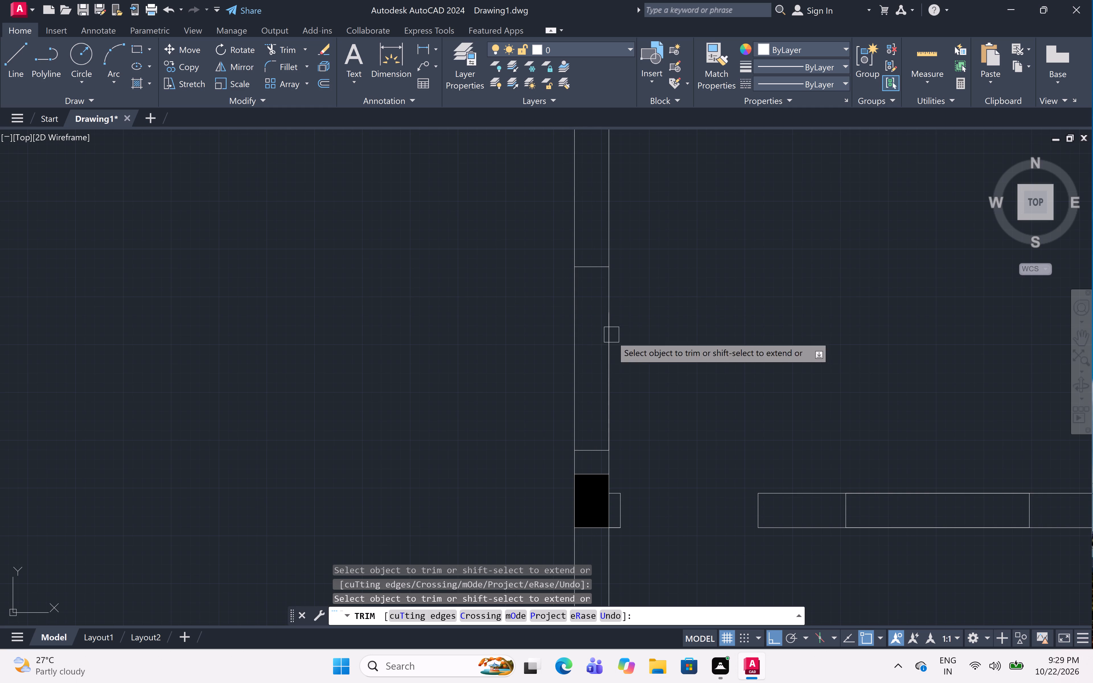
{"action": "left_click", "coordinate": [616, 344]}
{"action": "key", "text": "Escape"}
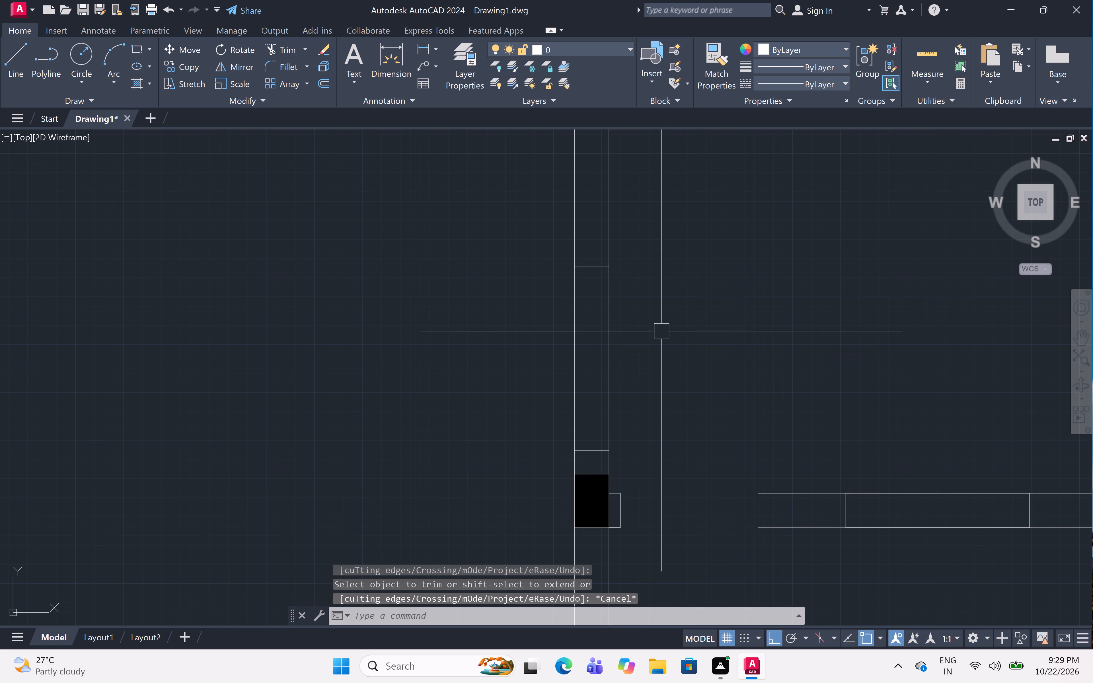
Redraw both 4' side lines of the outline above the left fourth-row column, along the inner and outer wall faces.
{"action": "key", "text": "l"}
{"action": "key", "text": "space"}
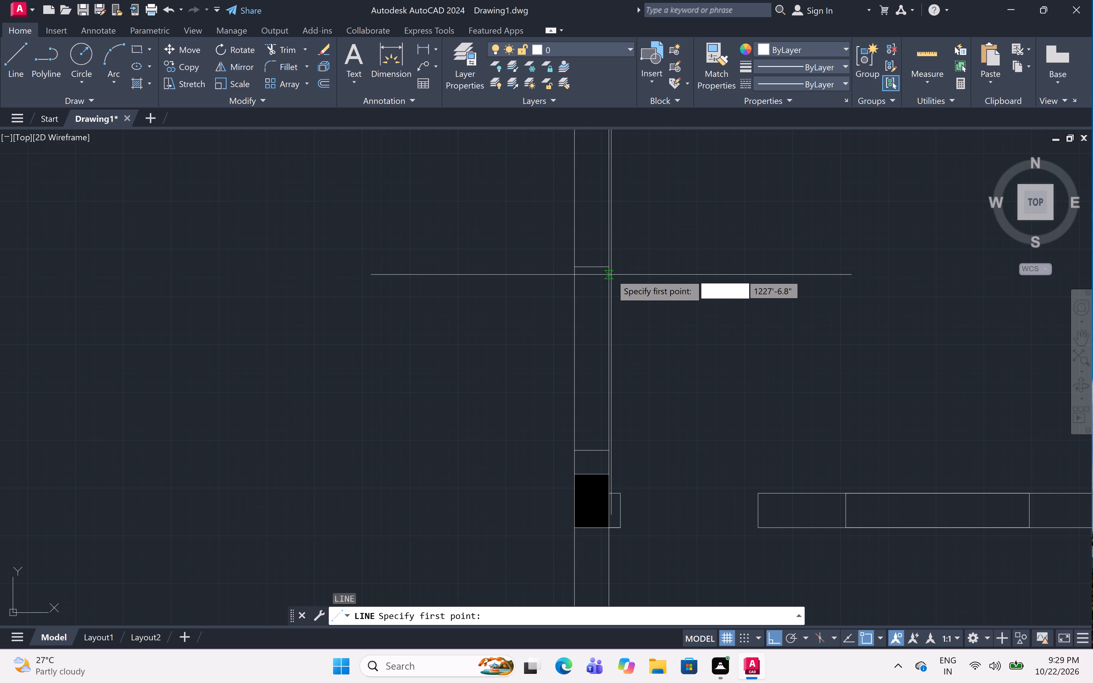
{"action": "left_click", "coordinate": [610, 266]}
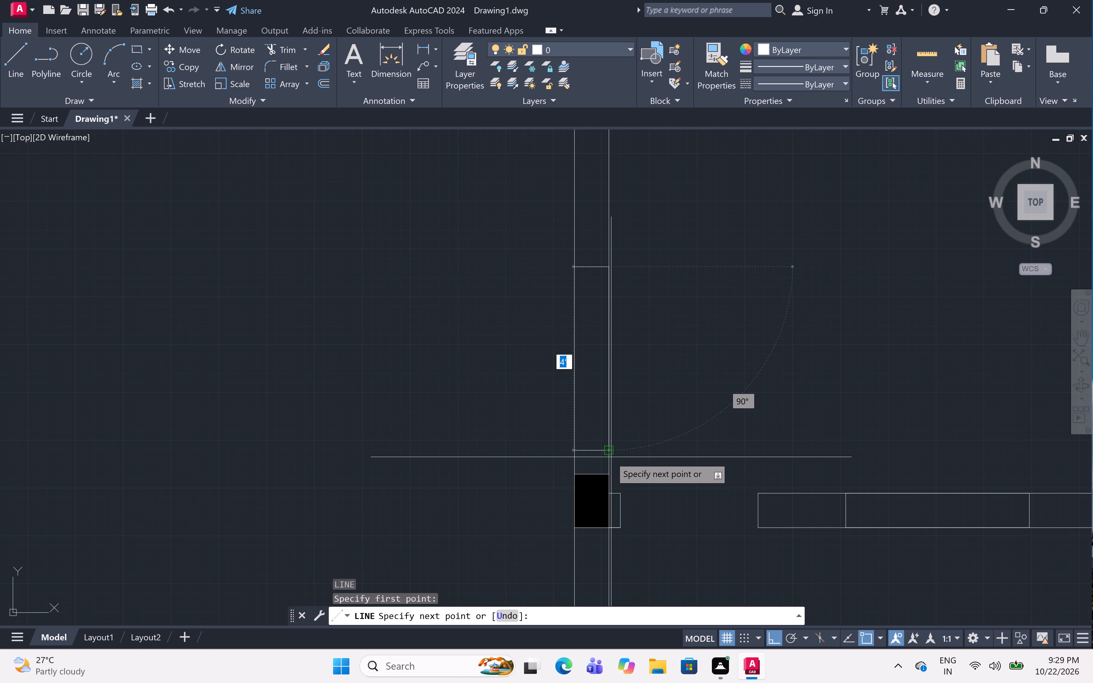
{"action": "left_click", "coordinate": [608, 447]}
{"action": "key", "text": "space"}
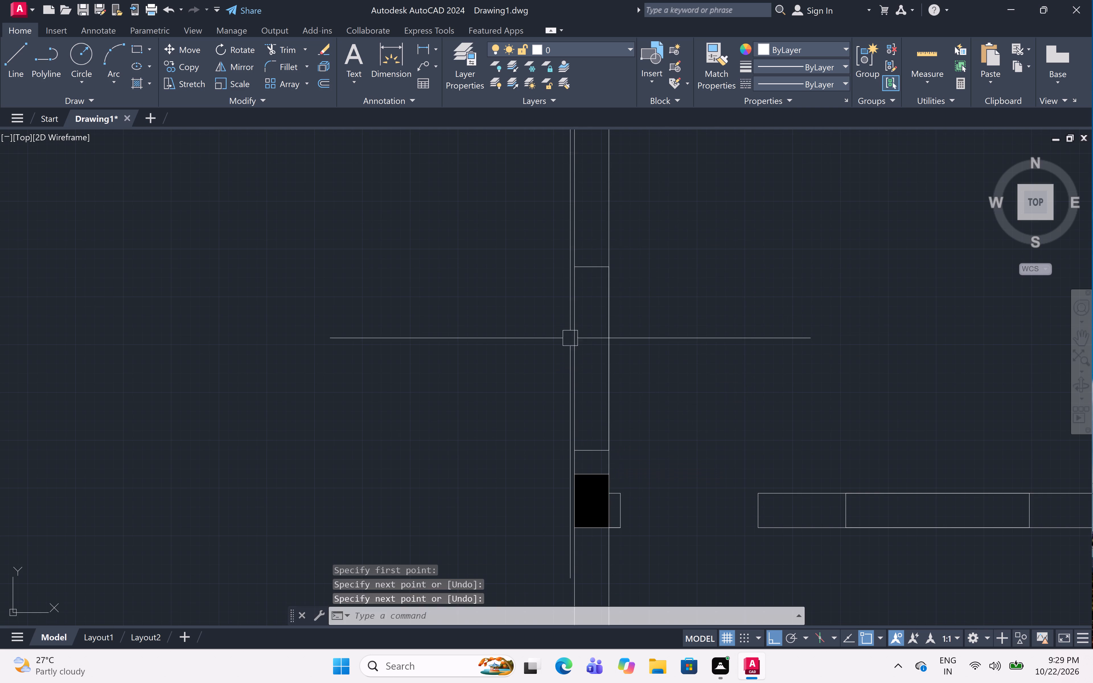
{"action": "key", "text": "space"}
{"action": "left_click", "coordinate": [576, 268]}
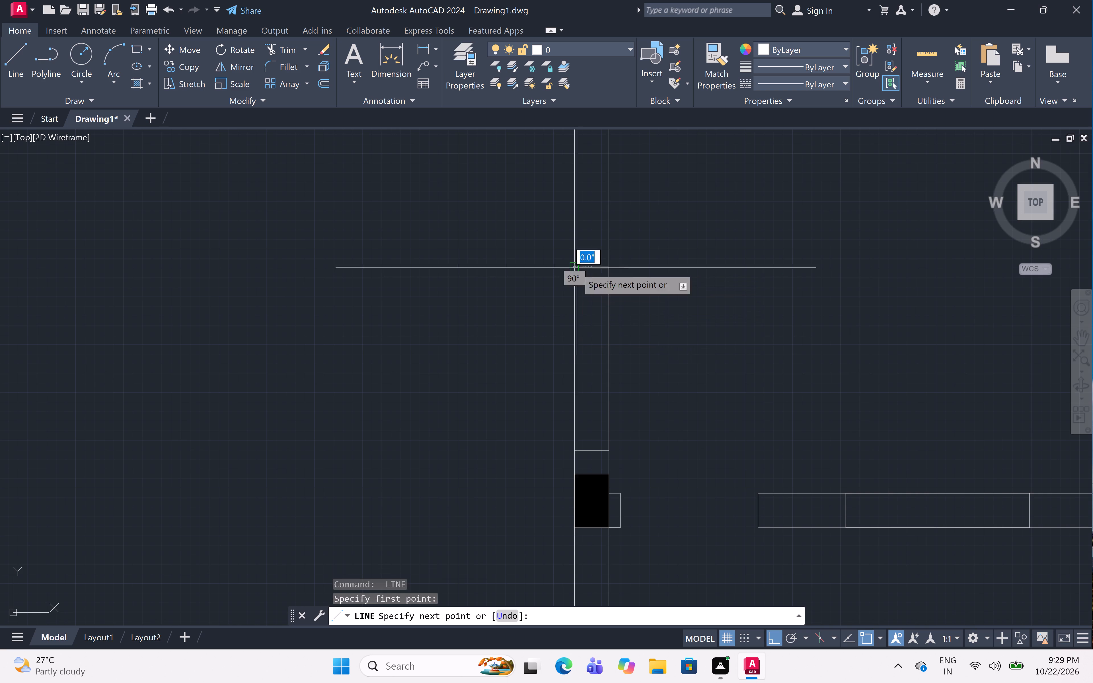
{"action": "left_click", "coordinate": [576, 448]}
{"action": "key", "text": "space"}
{"action": "scroll", "coordinate": [624, 393], "scroll_direction": "down", "scroll_amount": 3}
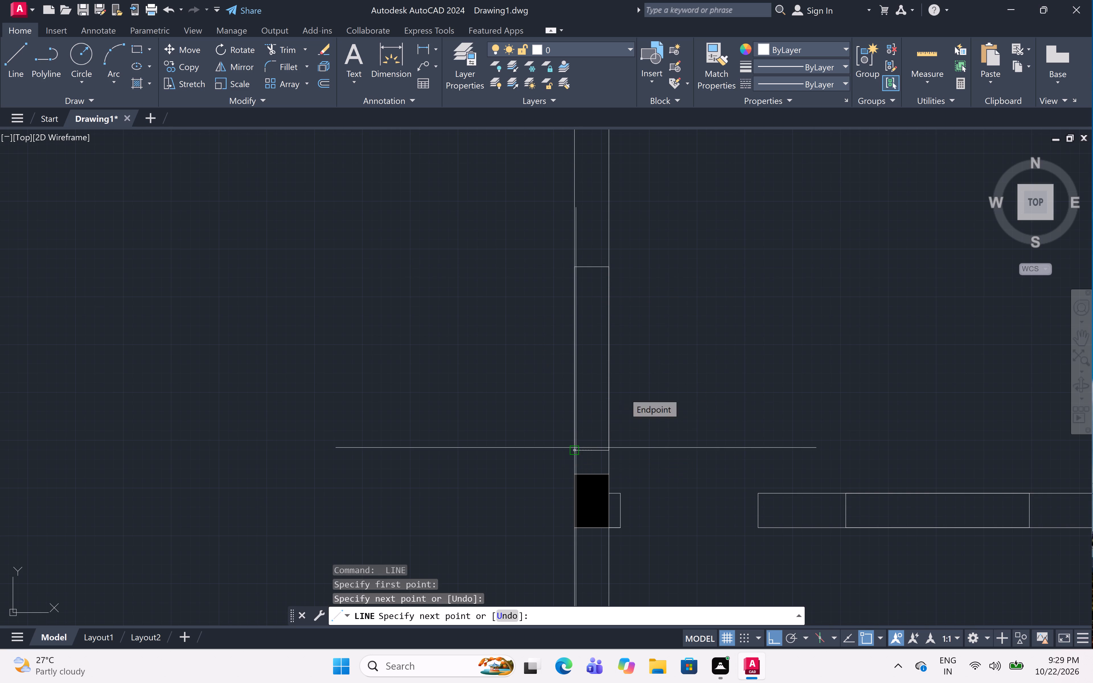
{"action": "scroll", "coordinate": [676, 348], "scroll_direction": "down", "scroll_amount": 1}
{"action": "middle_click_drag", "start_coordinate": [676, 348], "coordinate": [673, 381]}
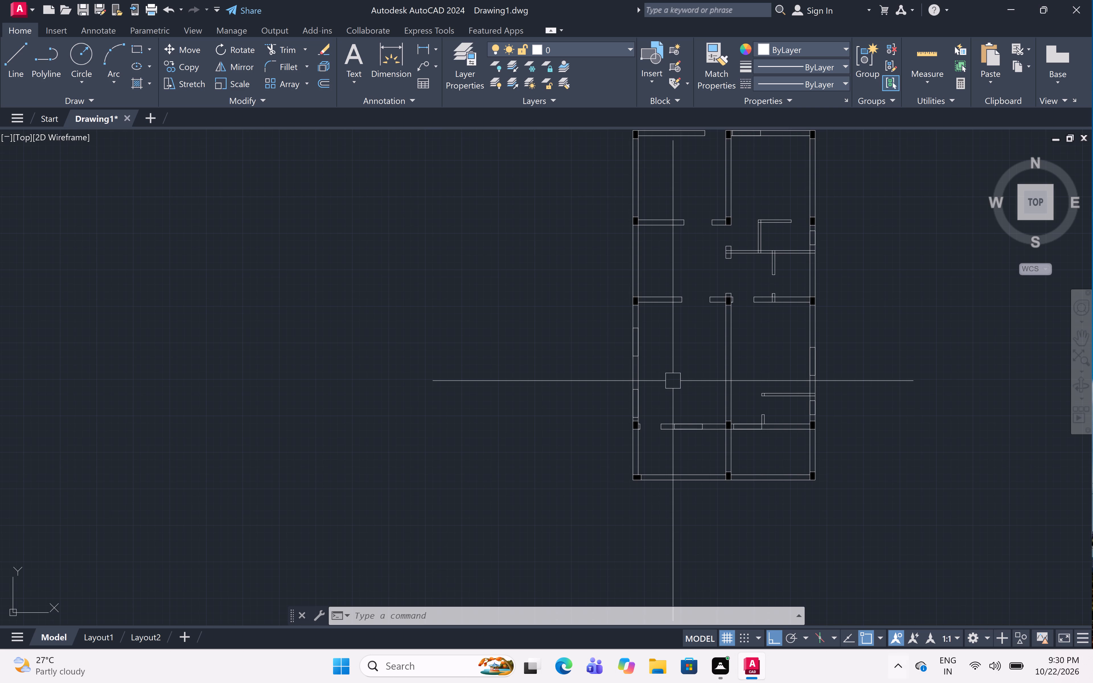
Draw a closed 4' by 9" line outline within the left outer wall, a short way below the second-row column.
{"action": "scroll", "coordinate": [659, 400], "scroll_direction": "down", "scroll_amount": 1}
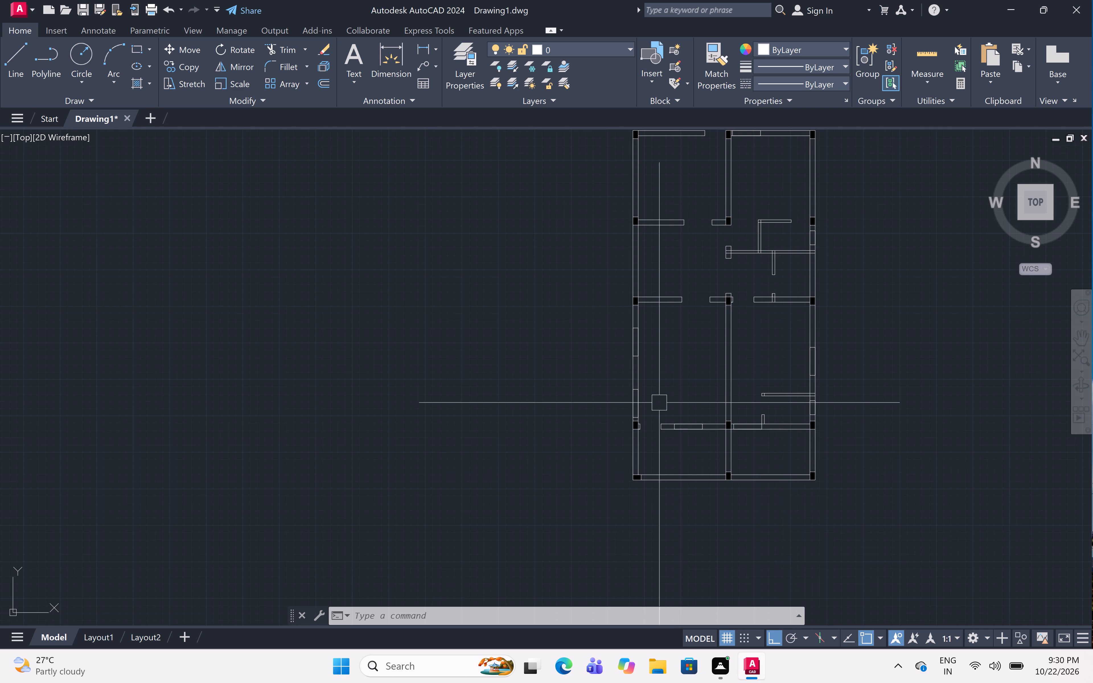
{"action": "scroll", "coordinate": [659, 400], "scroll_direction": "down", "scroll_amount": 1}
{"action": "middle_click_drag", "start_coordinate": [659, 399], "coordinate": [660, 426]}
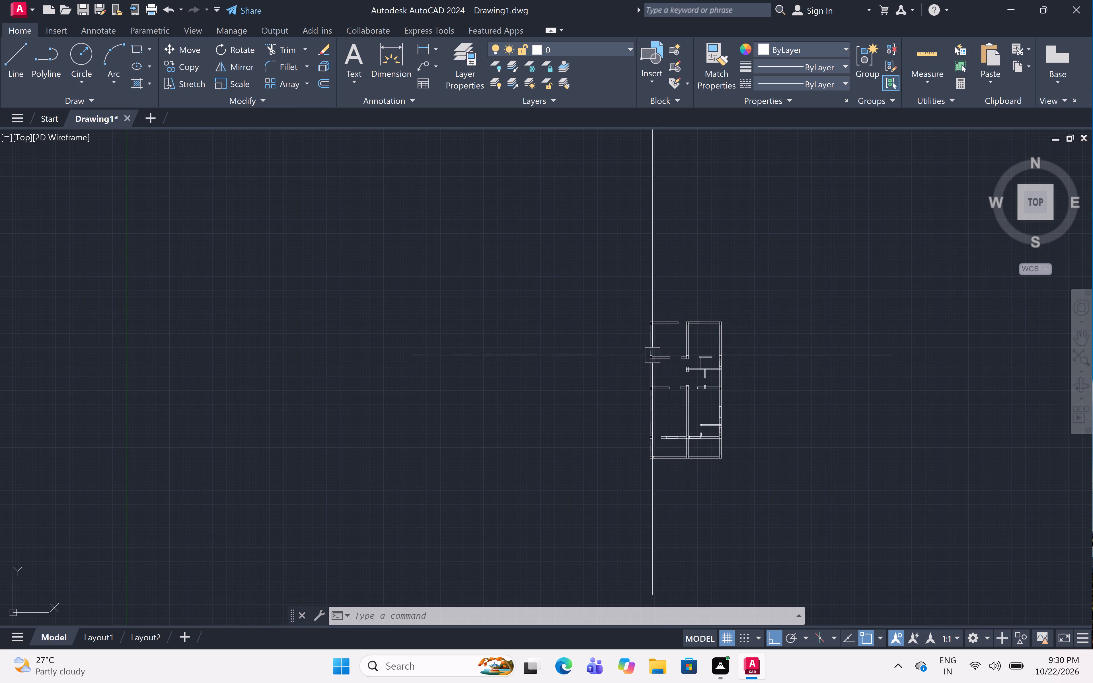
{"action": "scroll", "coordinate": [661, 392], "scroll_direction": "up", "scroll_amount": 4}
{"action": "middle_click_drag", "start_coordinate": [641, 335], "coordinate": [644, 389]}
{"action": "scroll", "coordinate": [628, 366], "scroll_direction": "up", "scroll_amount": 2}
{"action": "middle_click_drag", "start_coordinate": [628, 365], "coordinate": [627, 395]}
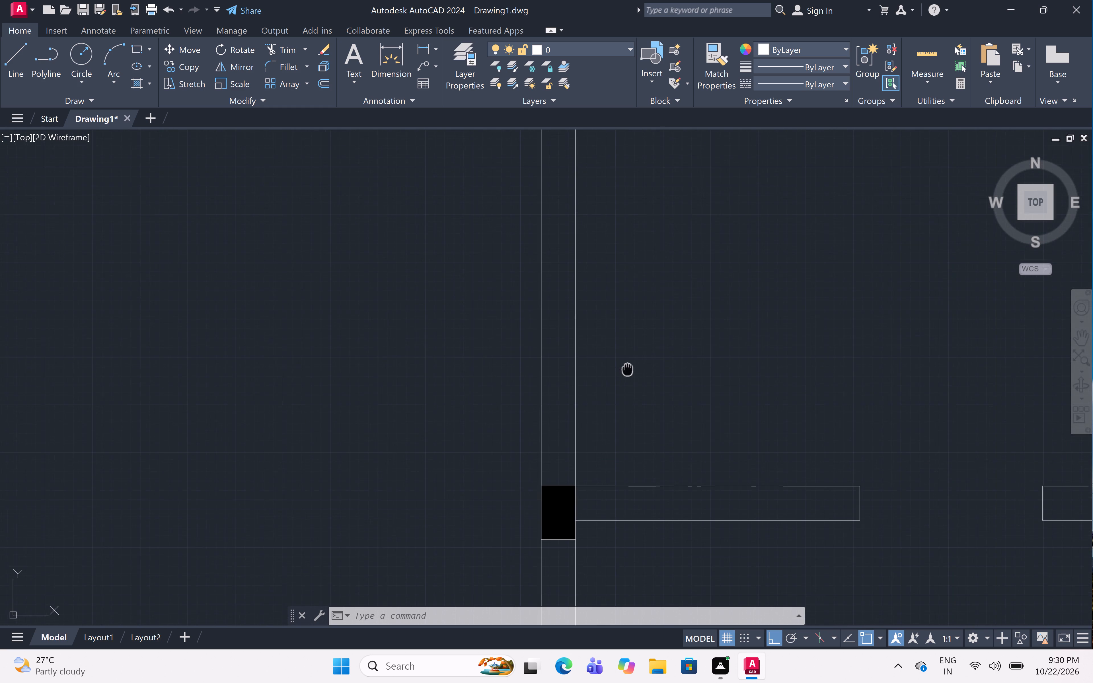
{"action": "middle_click_drag", "start_coordinate": [627, 395], "coordinate": [634, 464]}
{"action": "scroll", "coordinate": [642, 435], "scroll_direction": "down", "scroll_amount": 2}
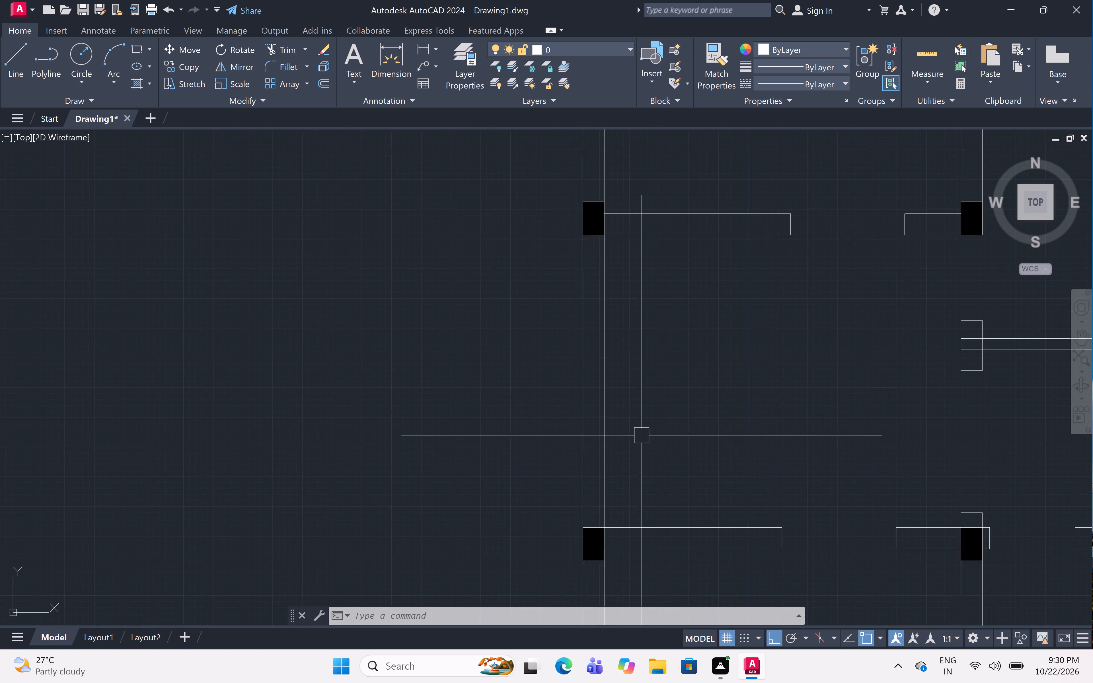
{"action": "key", "text": "l"}
{"action": "key", "text": "space"}
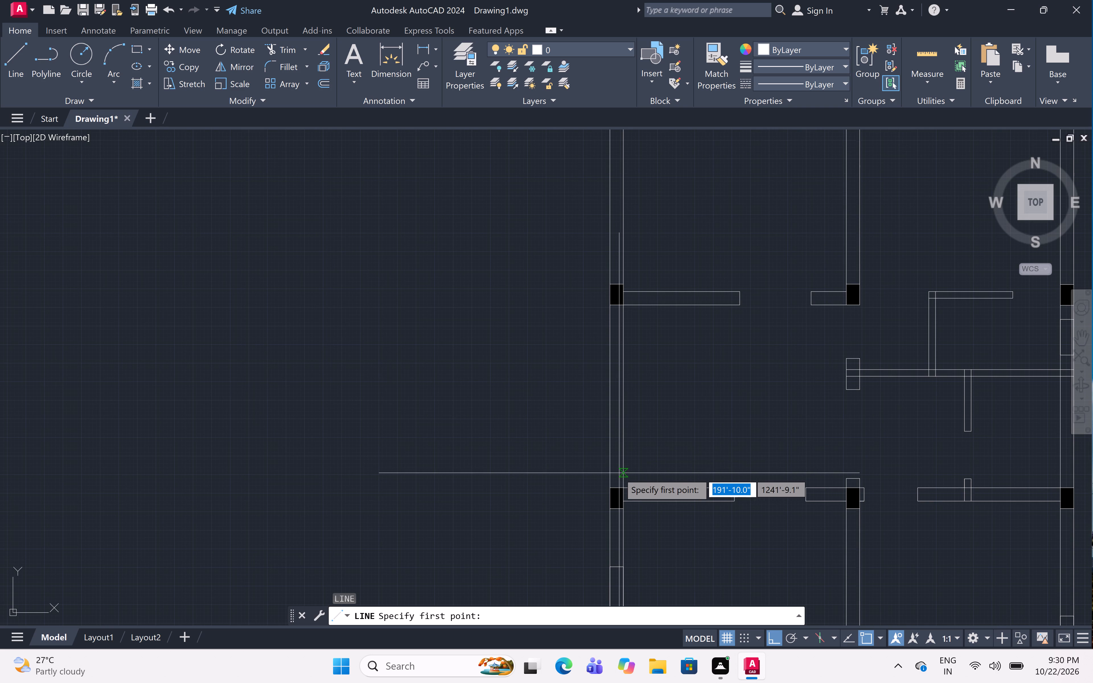
{"action": "scroll", "coordinate": [603, 350], "scroll_direction": "up", "scroll_amount": 2}
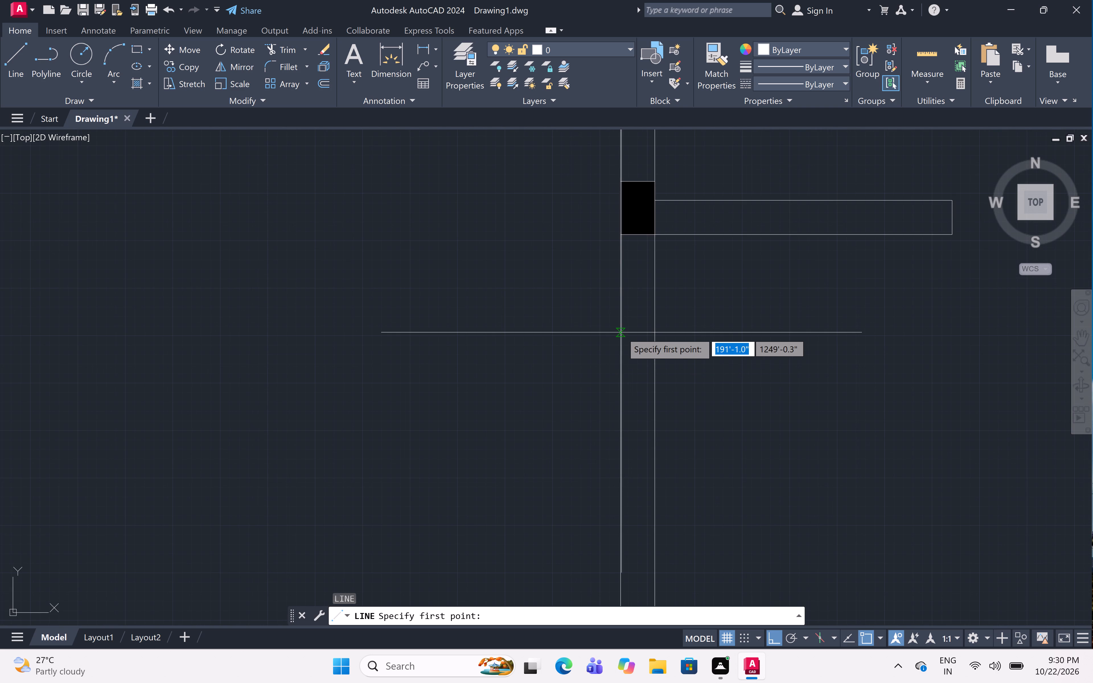
{"action": "left_click", "coordinate": [621, 331]}
{"action": "left_click", "coordinate": [654, 336]}
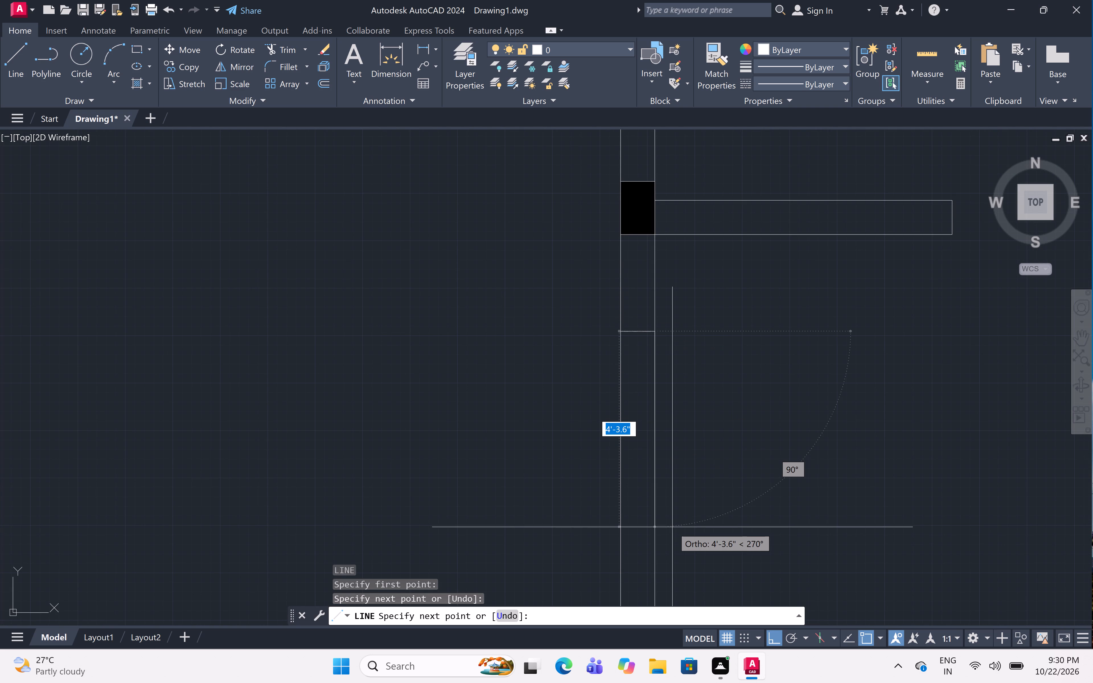
{"action": "key", "text": "4"}
{"action": "key", "text": "apostrophe"}
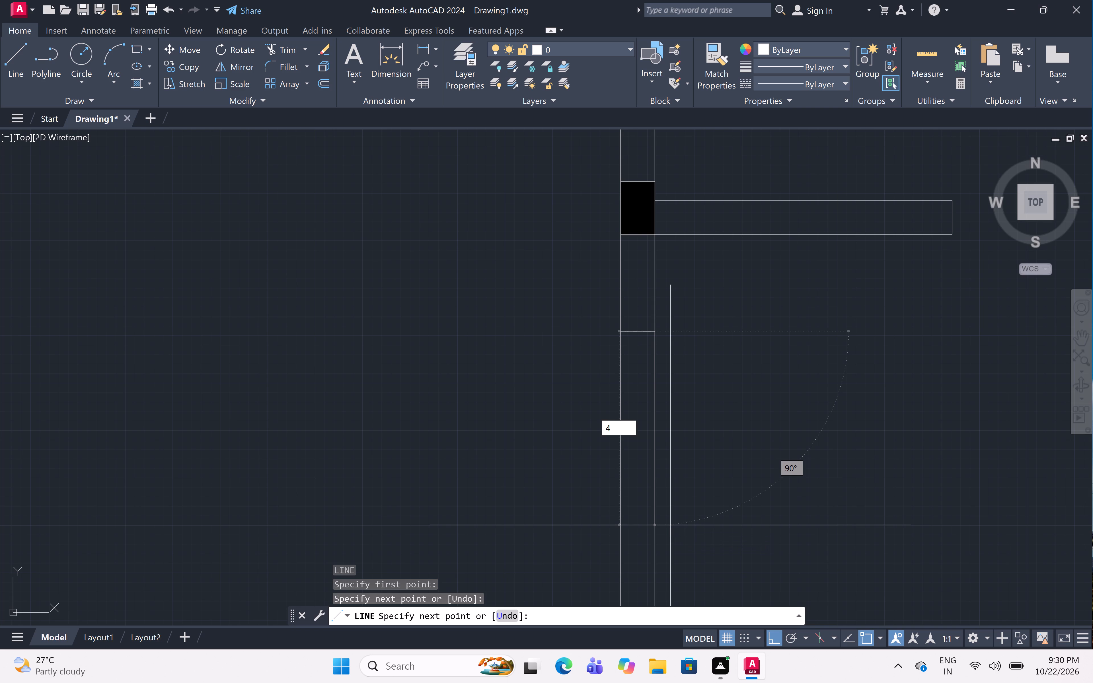
{"action": "key", "text": "space"}
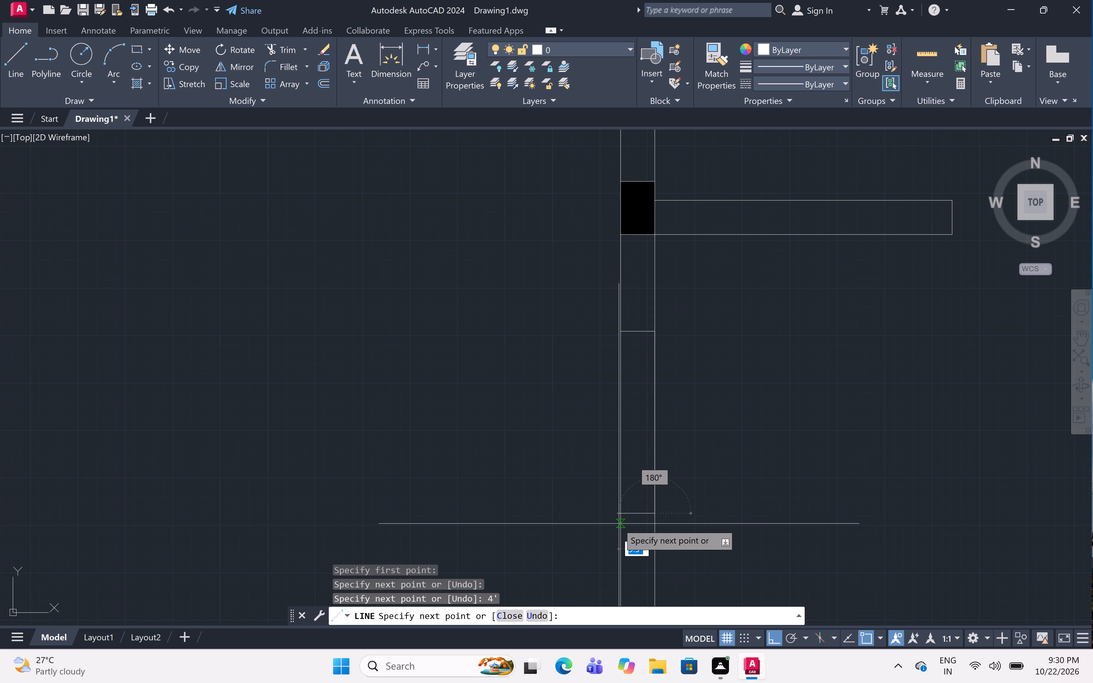
{"action": "left_click_drag", "start_coordinate": [621, 515], "coordinate": [620, 510]}
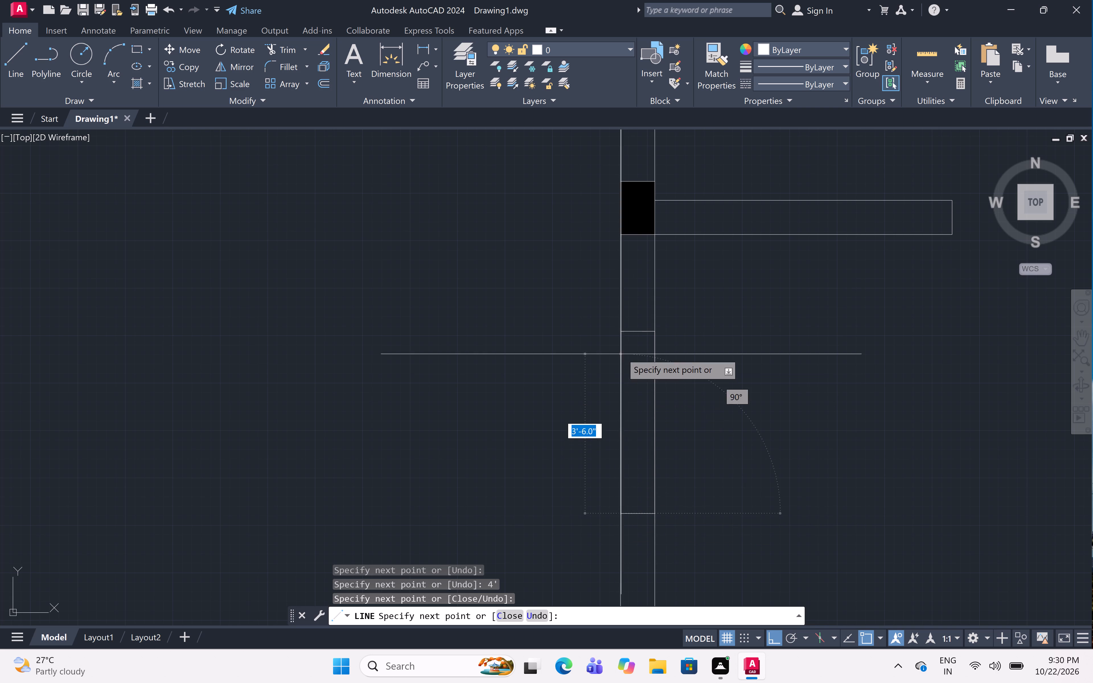
{"action": "left_click", "coordinate": [619, 332]}
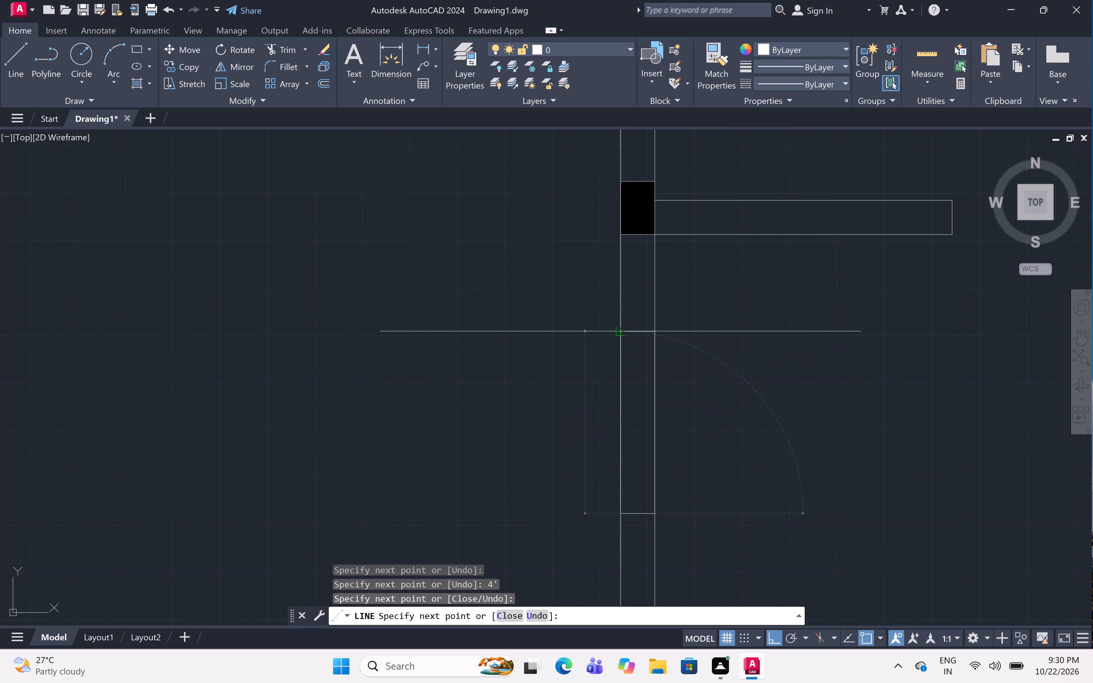
{"action": "key", "text": "Escape"}
Draw a closed 4' by 9" line outline within the left outer wall, just above the second-row column.
{"action": "scroll", "coordinate": [753, 335], "scroll_direction": "down", "scroll_amount": 2}
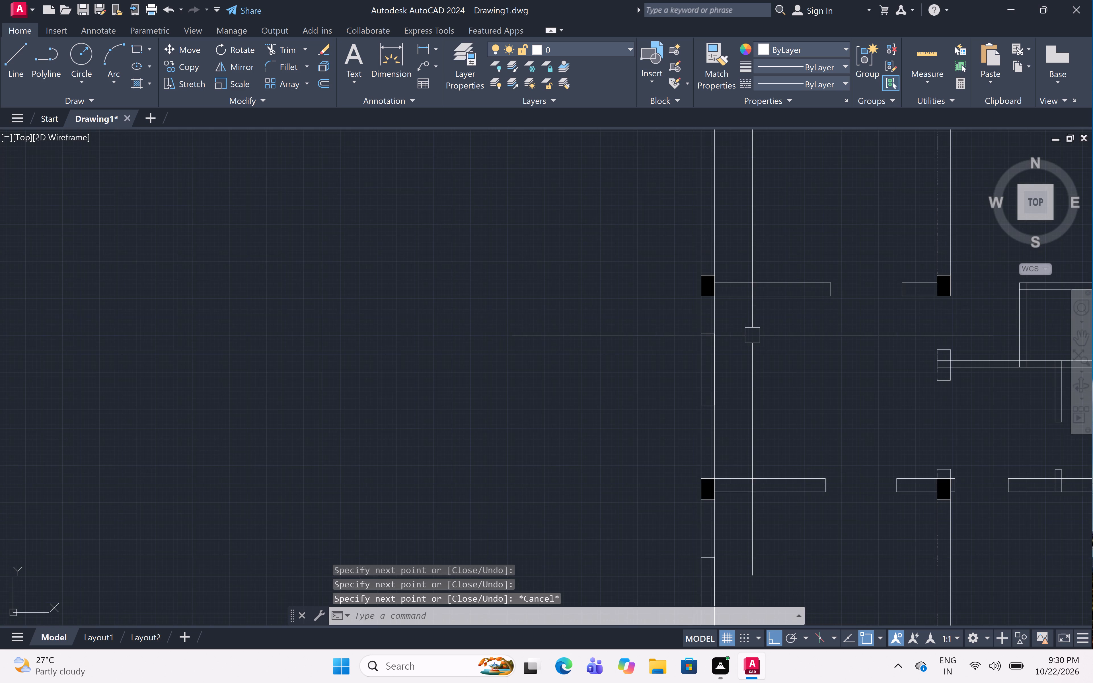
{"action": "middle_click_drag", "start_coordinate": [752, 335], "coordinate": [738, 450]}
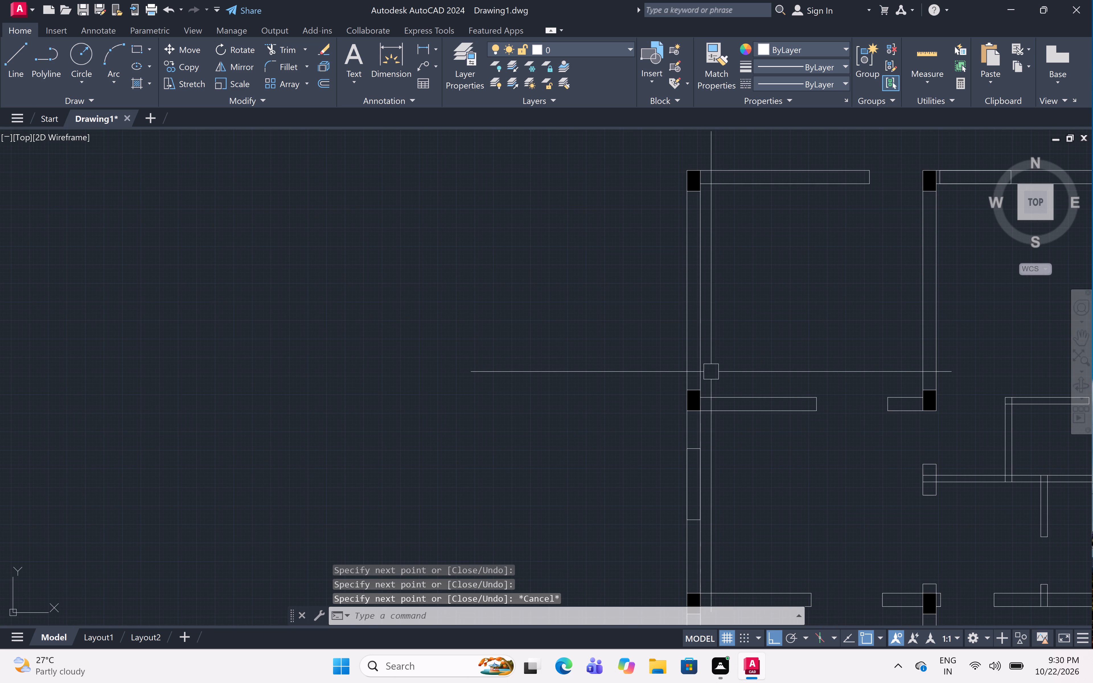
{"action": "scroll", "coordinate": [701, 377], "scroll_direction": "up", "scroll_amount": 3}
{"action": "type", "text": "l"}
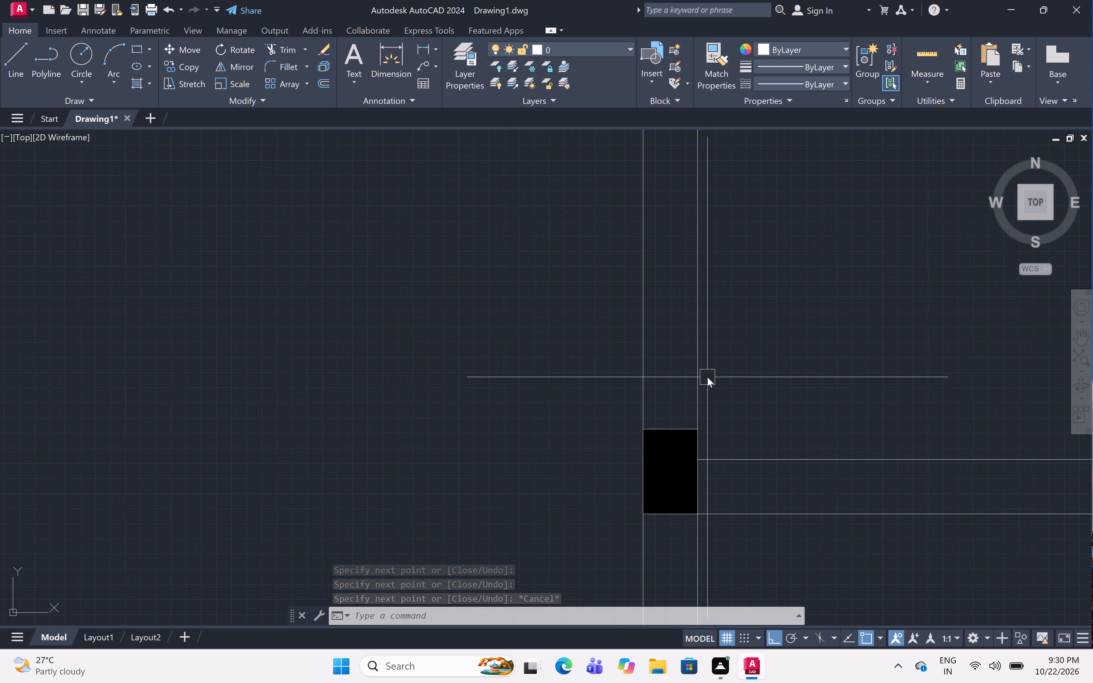
{"action": "key", "text": "space"}
{"action": "left_click", "coordinate": [697, 386]}
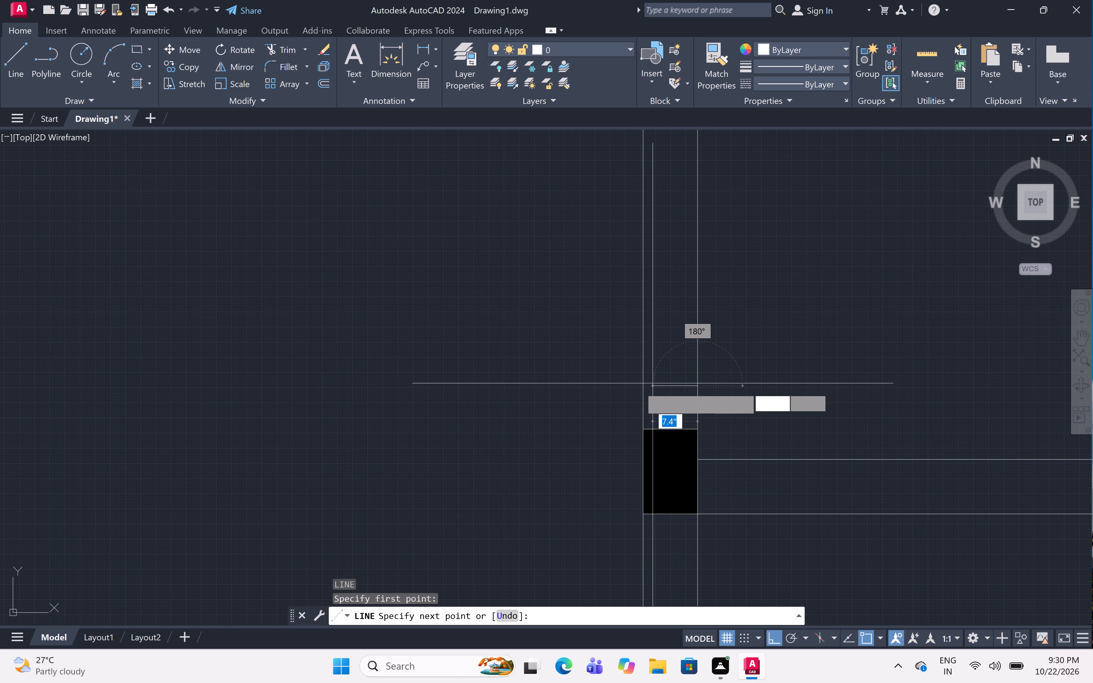
{"action": "left_click", "coordinate": [641, 386]}
{"action": "scroll", "coordinate": [655, 265], "scroll_direction": "down", "scroll_amount": 4}
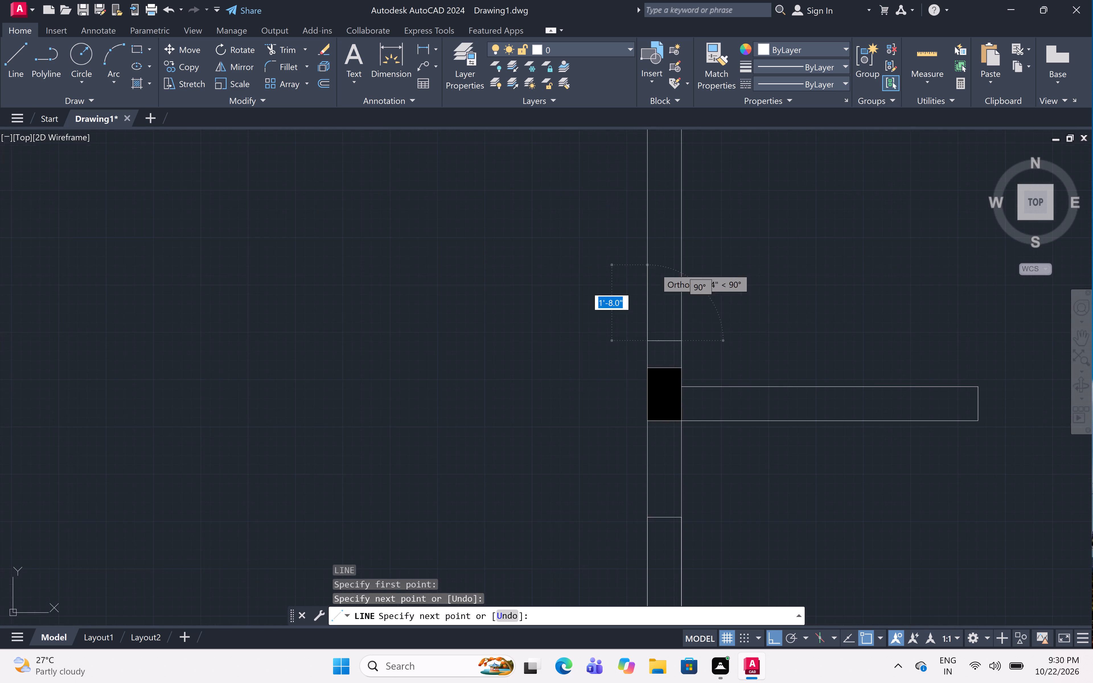
{"action": "scroll", "coordinate": [644, 211], "scroll_direction": "up", "scroll_amount": 2}
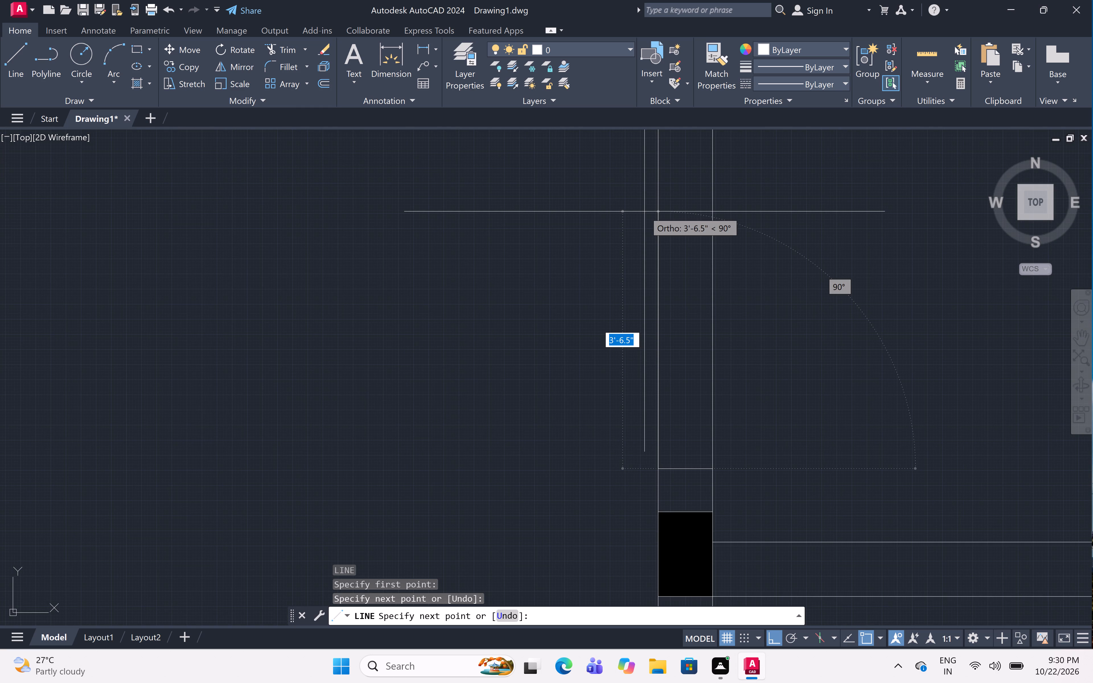
{"action": "type", "text": "4'"}
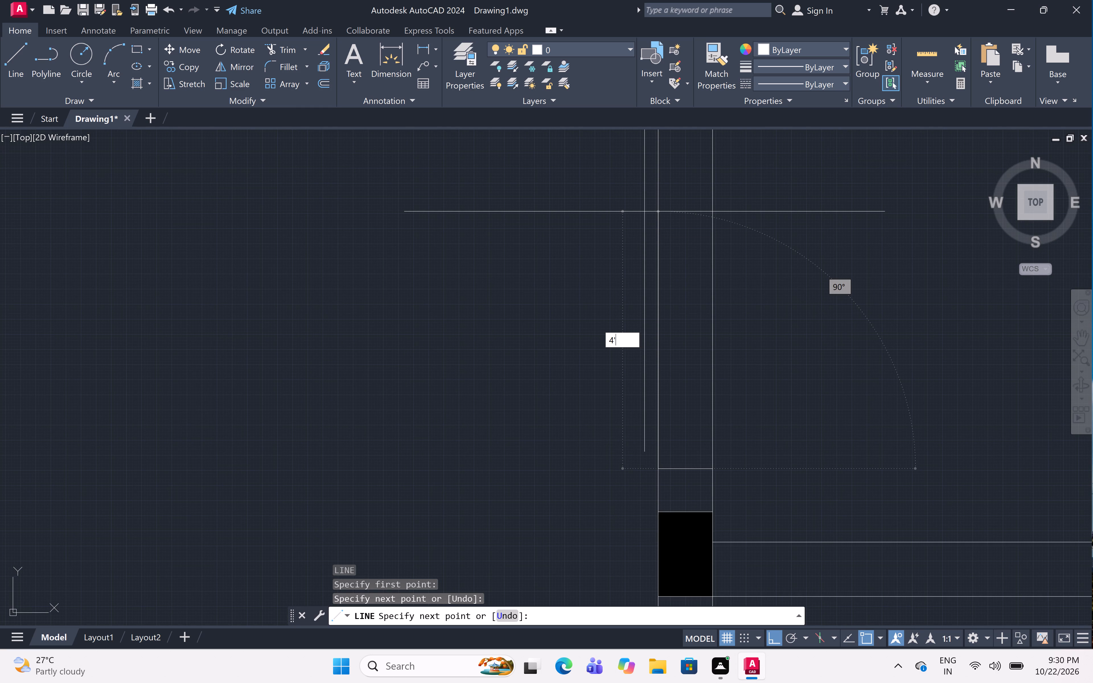
{"action": "key", "text": "space"}
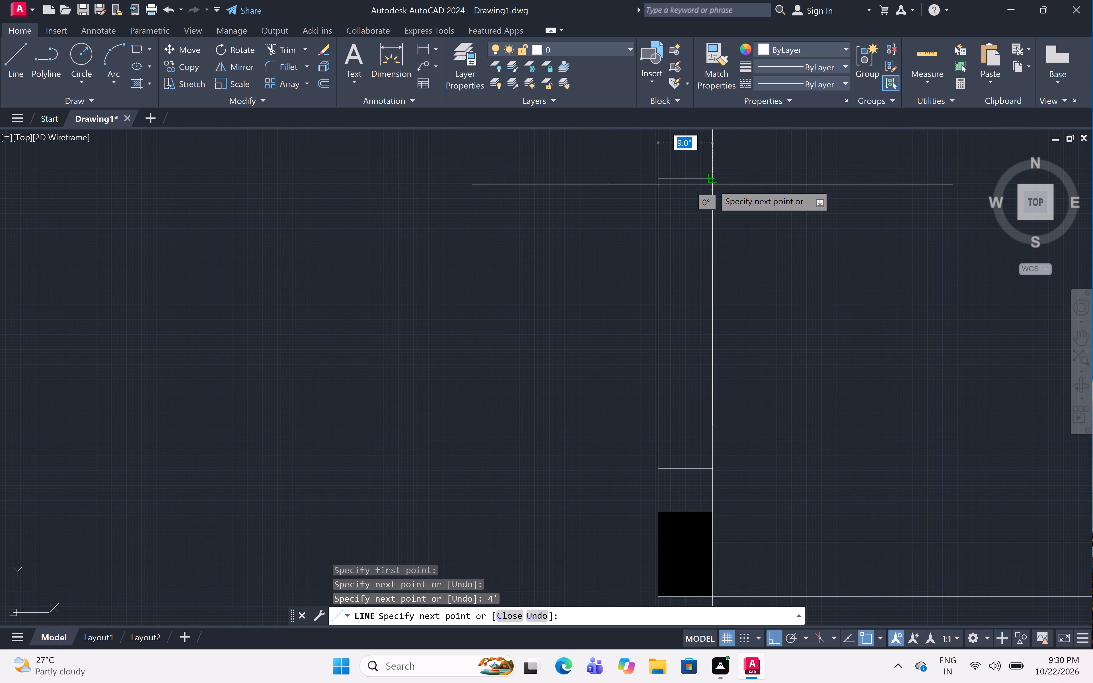
{"action": "left_click", "coordinate": [712, 178]}
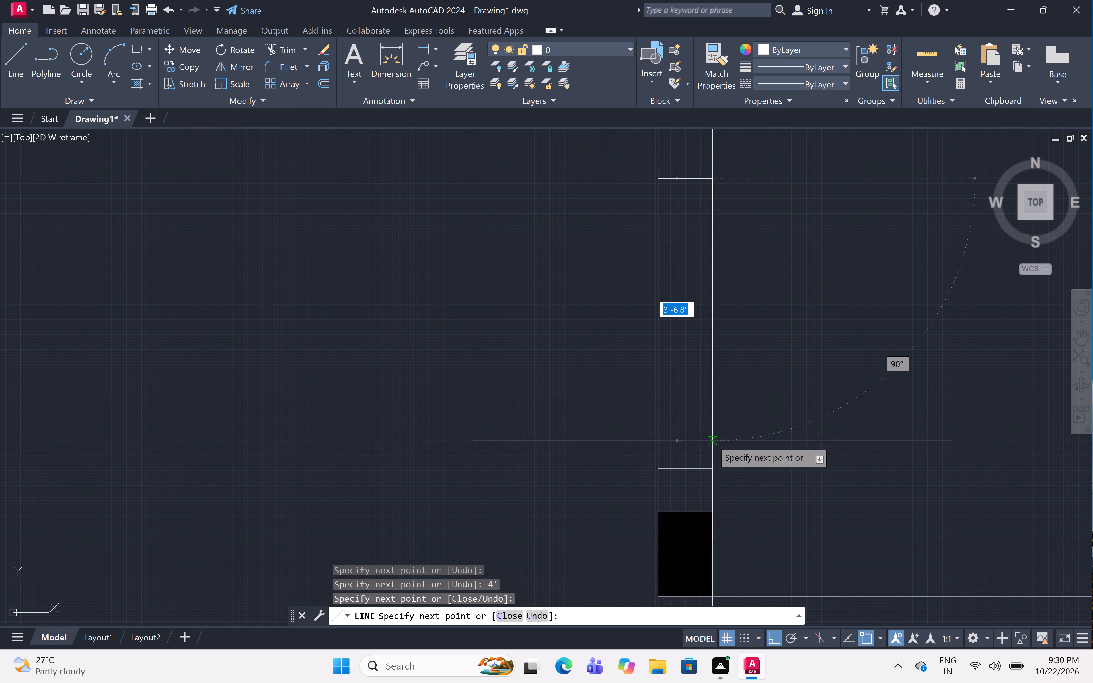
{"action": "left_click", "coordinate": [710, 466]}
{"action": "key", "text": "Escape"}
Offset both side lines of the 4' outline above the left second-row column 3" inward.
{"action": "scroll", "coordinate": [753, 430], "scroll_direction": "down", "scroll_amount": 4}
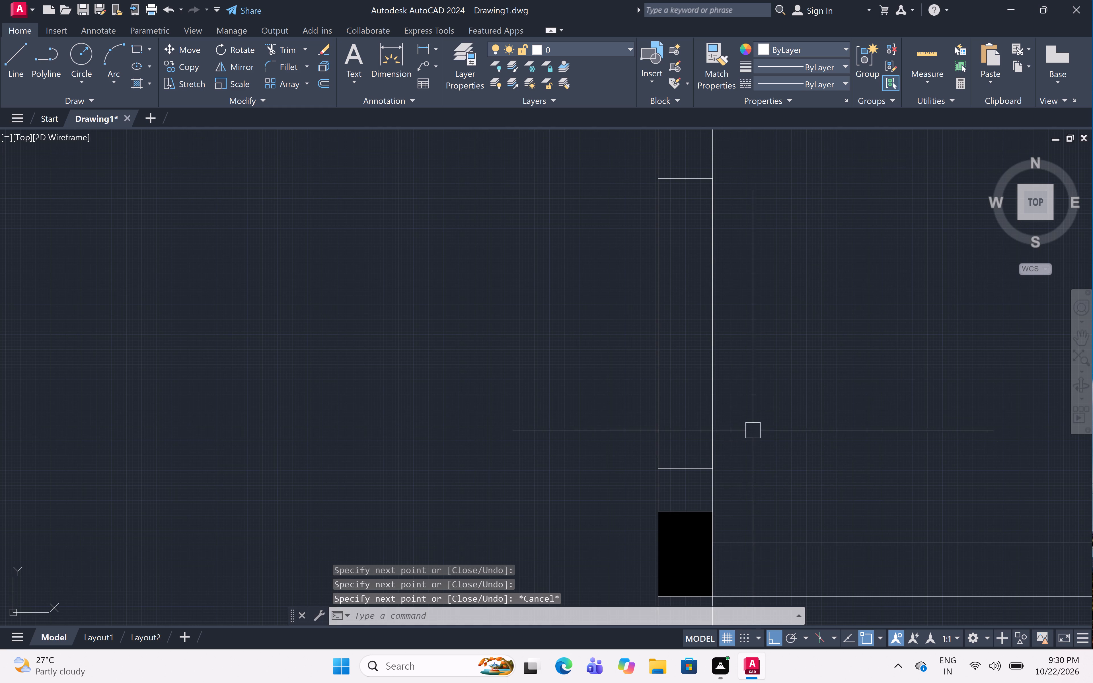
{"action": "middle_click_drag", "start_coordinate": [752, 429], "coordinate": [721, 408]}
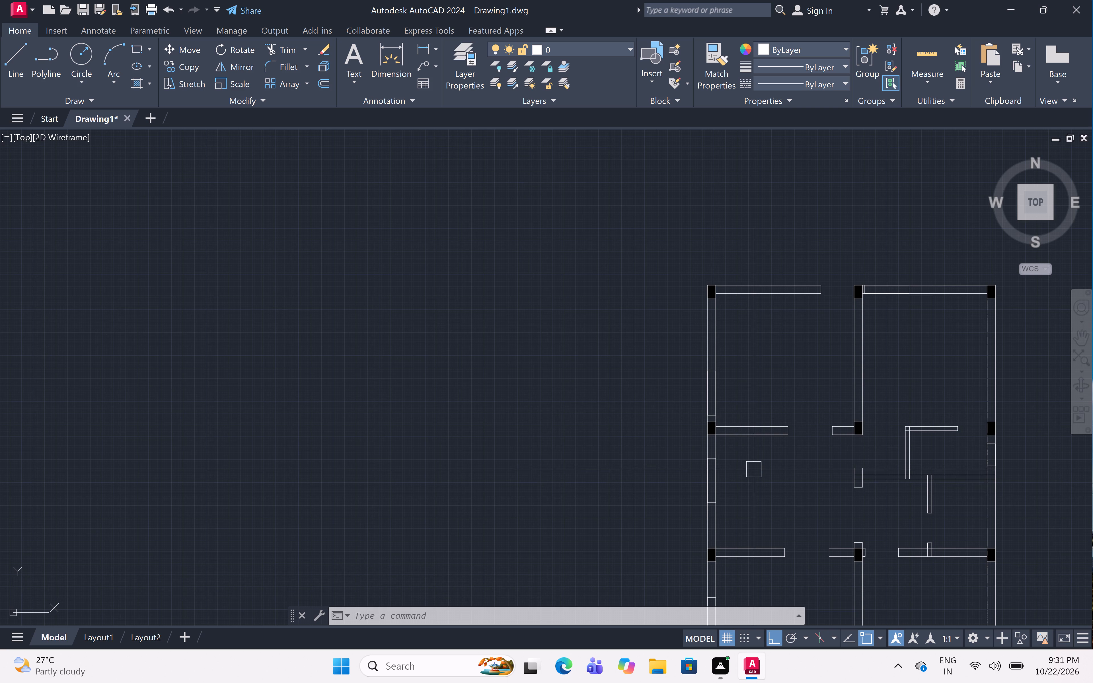
{"action": "type", "text": "off 3\""}
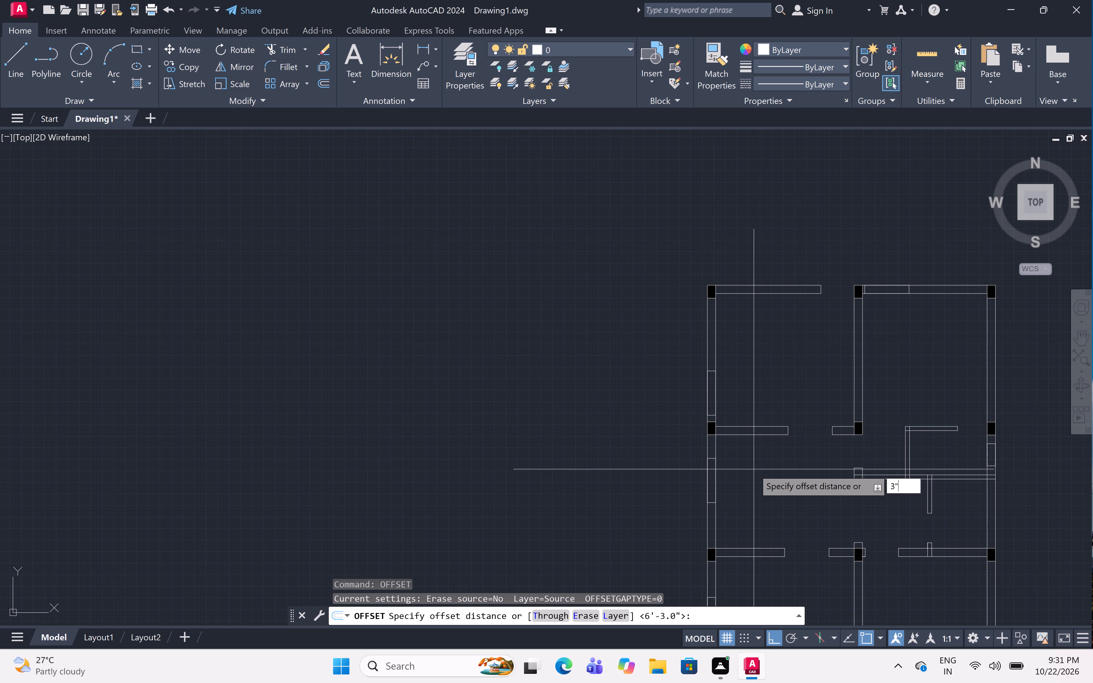
{"action": "key", "text": "space"}
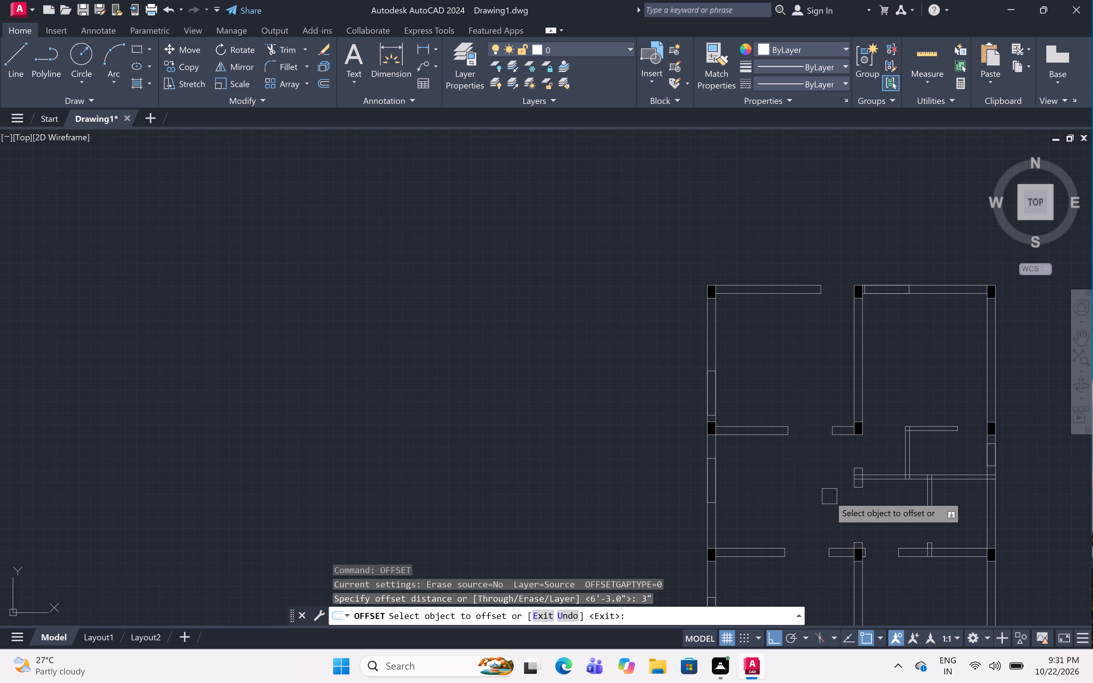
{"action": "scroll", "coordinate": [709, 396], "scroll_direction": "up", "scroll_amount": 4}
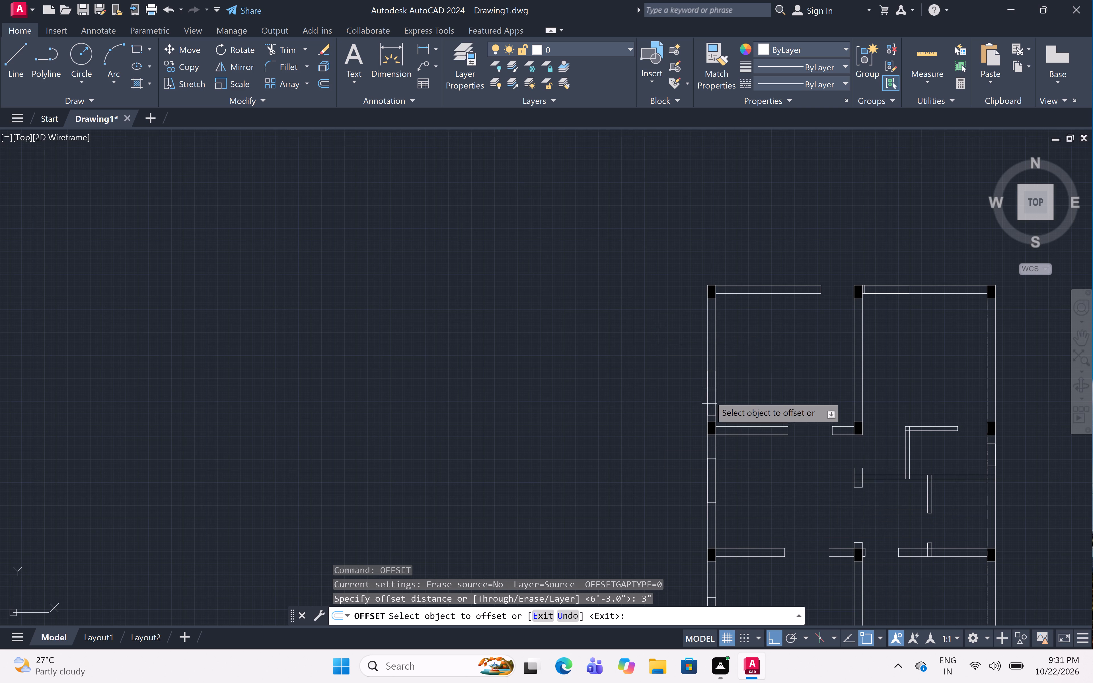
{"action": "left_click", "coordinate": [751, 416]}
{"action": "left_click", "coordinate": [639, 430]}
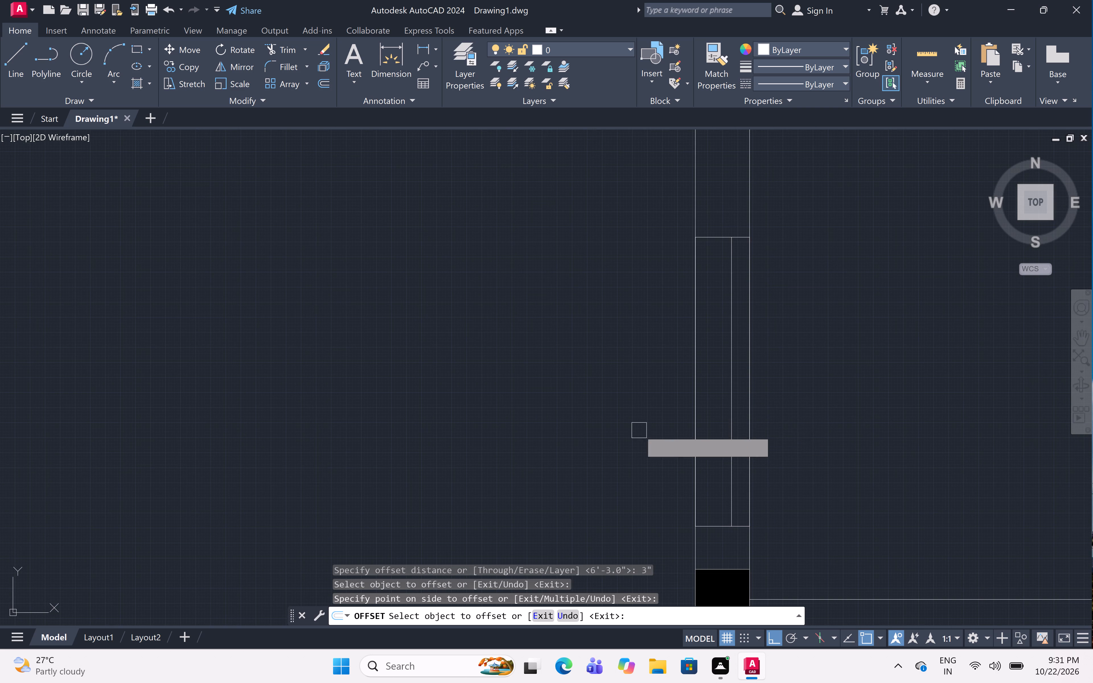
{"action": "left_click", "coordinate": [694, 426]}
{"action": "left_click", "coordinate": [849, 457]}
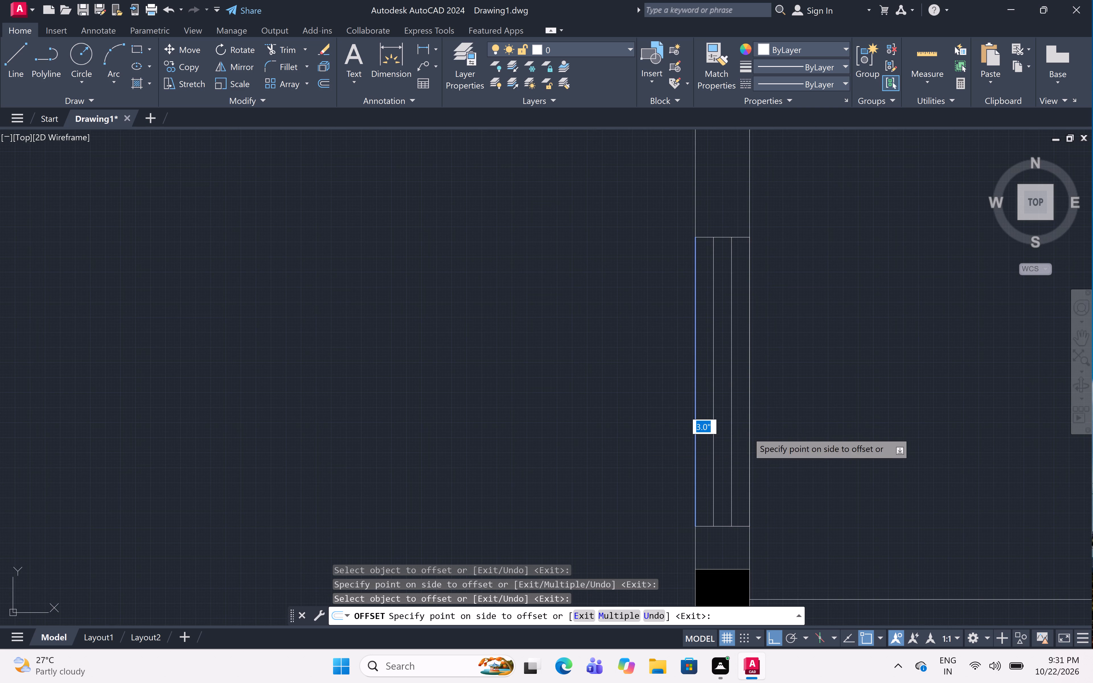
{"action": "left_click", "coordinate": [894, 413]}
Offset both side lines of the 4' outline below the left second-row column 3" inward.
{"action": "scroll", "coordinate": [781, 336], "scroll_direction": "down", "scroll_amount": 3}
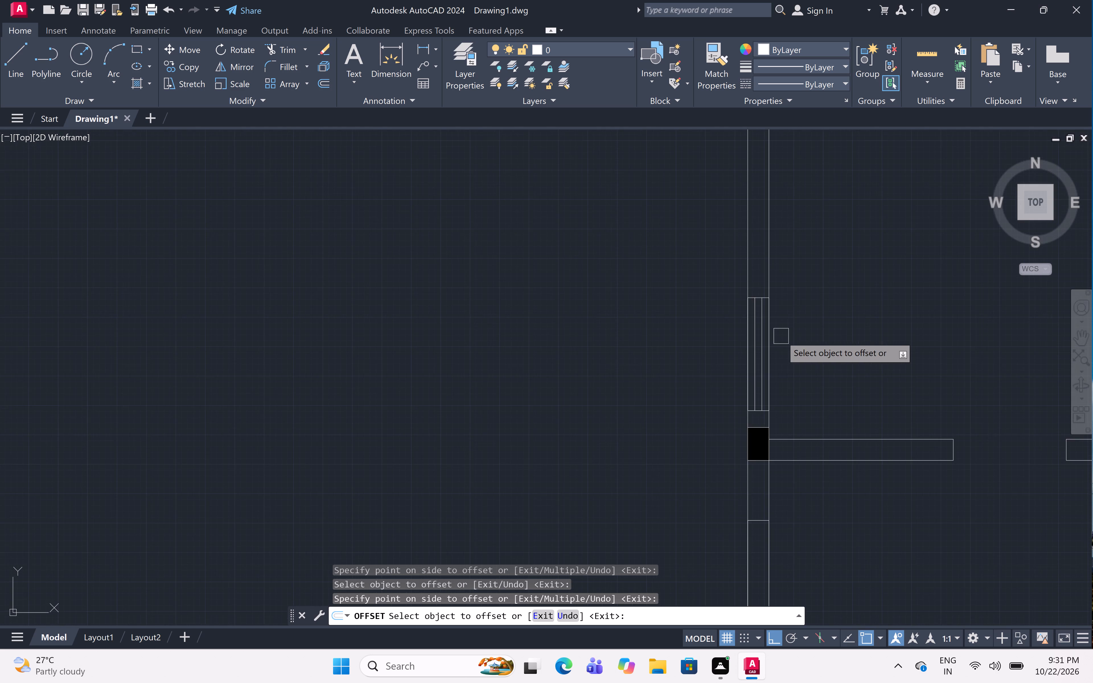
{"action": "scroll", "coordinate": [781, 336], "scroll_direction": "down", "scroll_amount": 2}
{"action": "scroll", "coordinate": [775, 451], "scroll_direction": "up", "scroll_amount": 4}
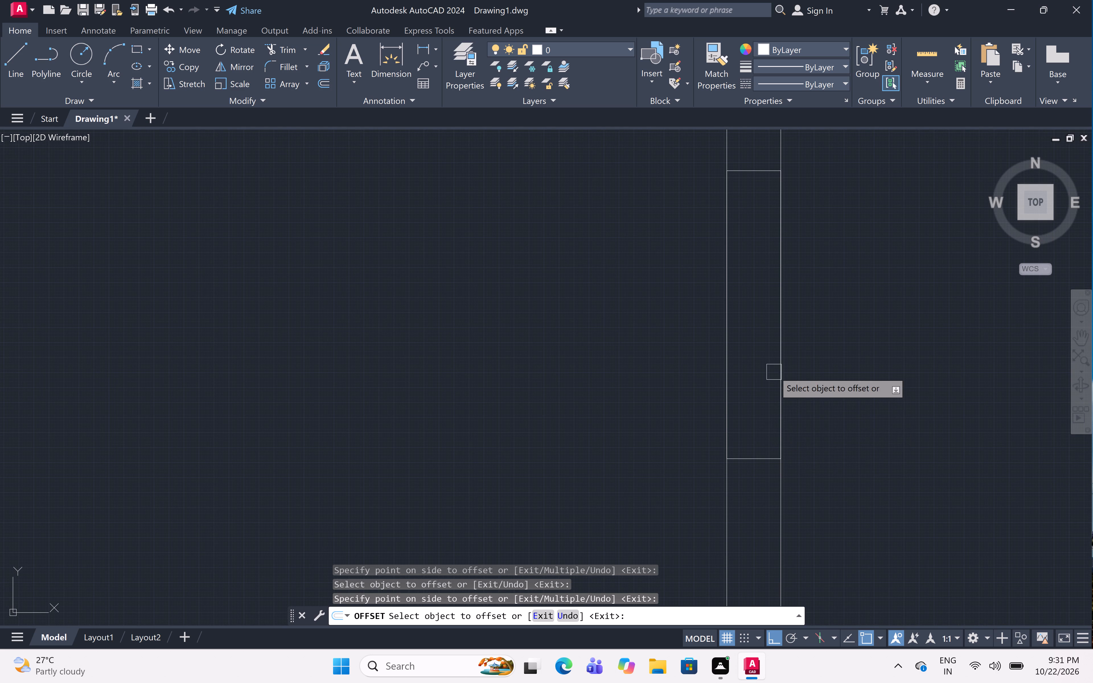
{"action": "middle_click_drag", "start_coordinate": [773, 370], "coordinate": [775, 427]}
{"action": "left_click", "coordinate": [784, 410]}
{"action": "left_click", "coordinate": [715, 400]}
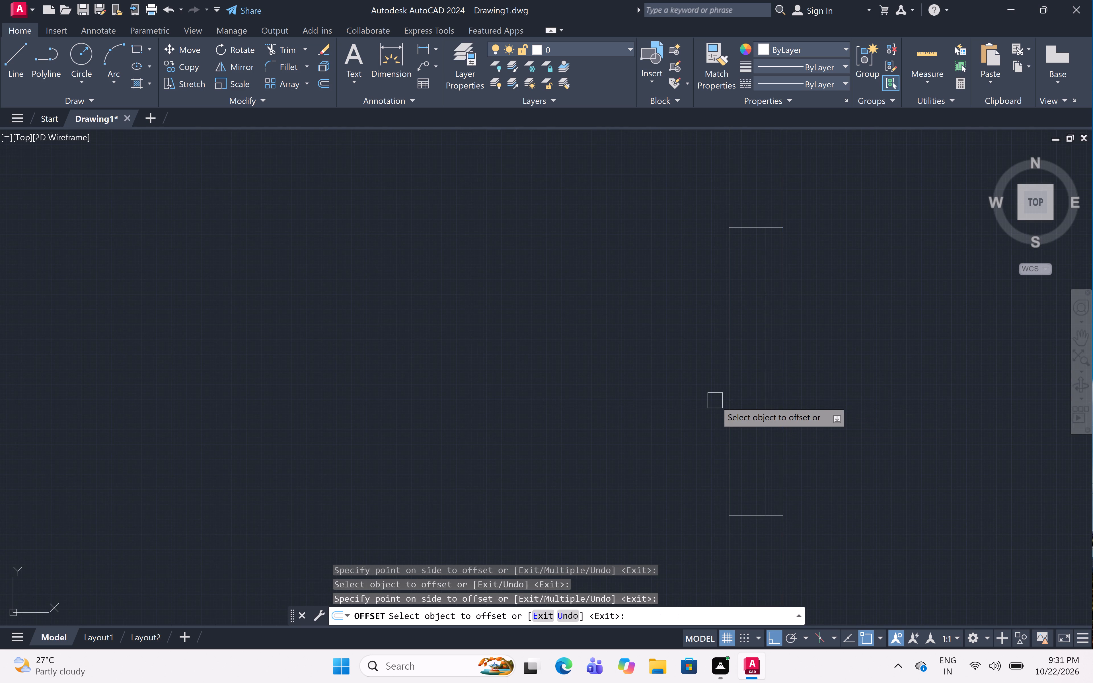
{"action": "left_click", "coordinate": [729, 409]}
{"action": "left_click", "coordinate": [807, 401]}
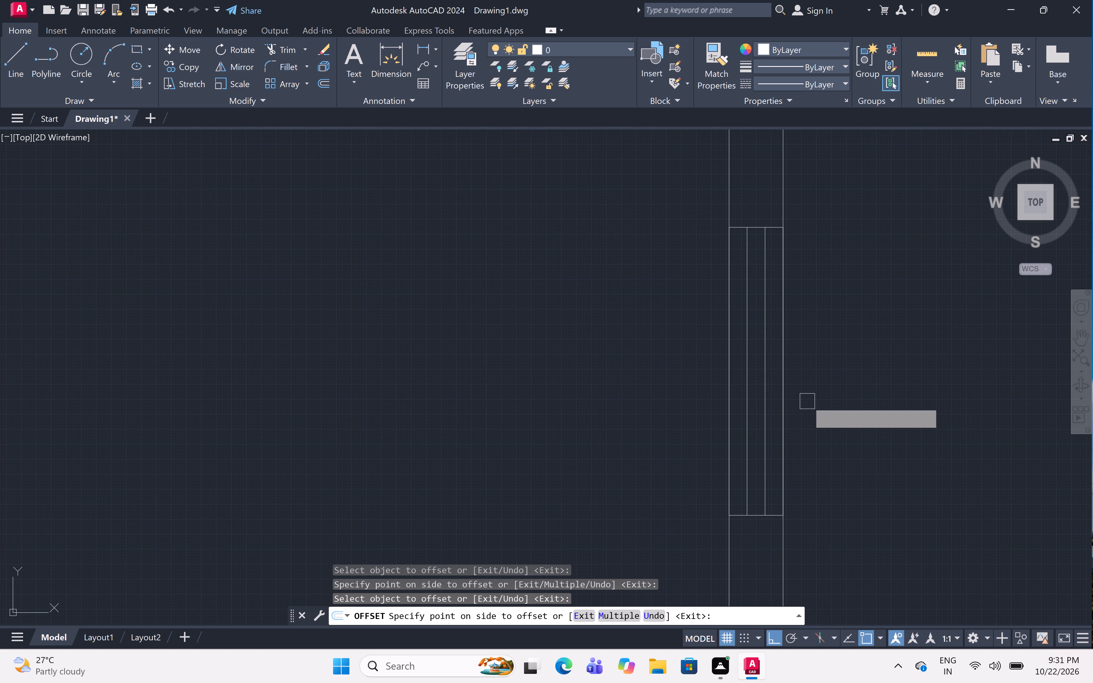
Offset both side lines of the 4' outline below the left third-row column 3" inward.
{"action": "scroll", "coordinate": [824, 387], "scroll_direction": "down", "scroll_amount": 4}
{"action": "scroll", "coordinate": [850, 428], "scroll_direction": "down", "scroll_amount": 3}
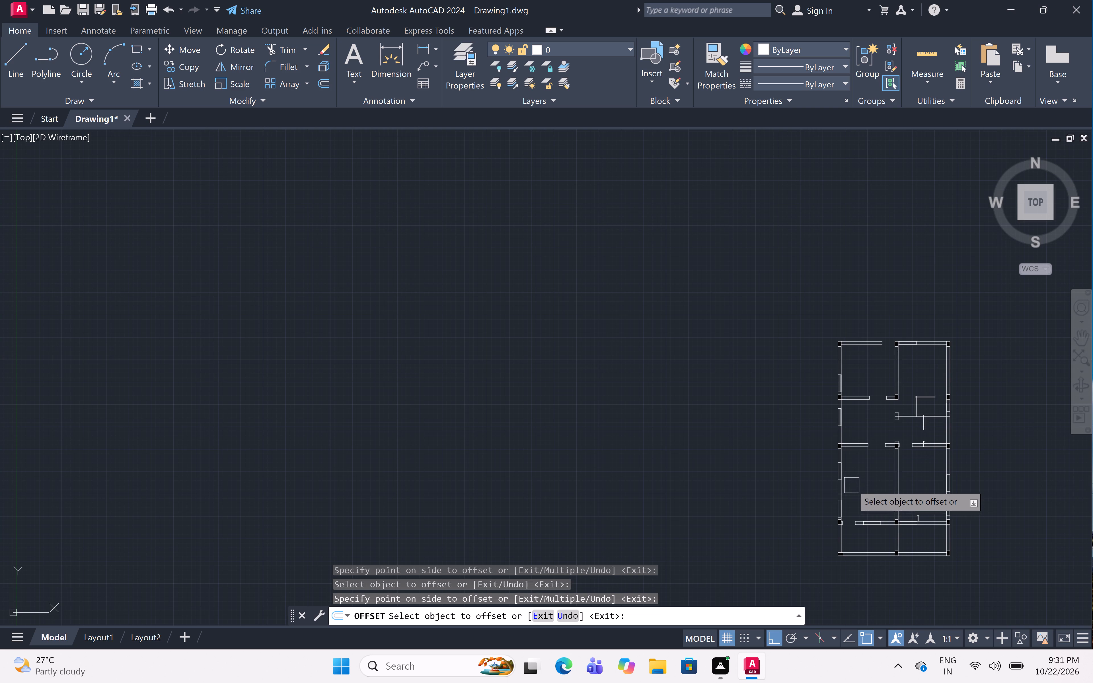
{"action": "scroll", "coordinate": [847, 478], "scroll_direction": "up", "scroll_amount": 5}
{"action": "left_click", "coordinate": [787, 426]}
{"action": "left_click", "coordinate": [706, 438]}
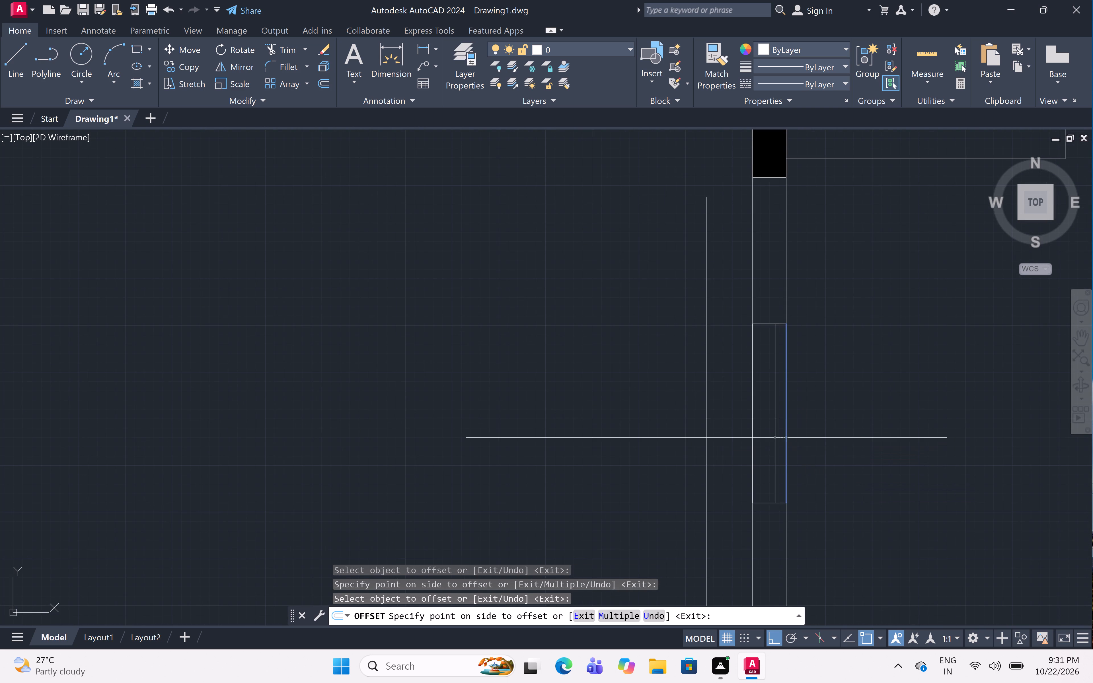
{"action": "left_click", "coordinate": [751, 431]}
{"action": "left_click", "coordinate": [874, 439]}
Offset both side lines of the 4' outline above the left fourth-row column 3" inward.
{"action": "scroll", "coordinate": [842, 398], "scroll_direction": "down", "scroll_amount": 3}
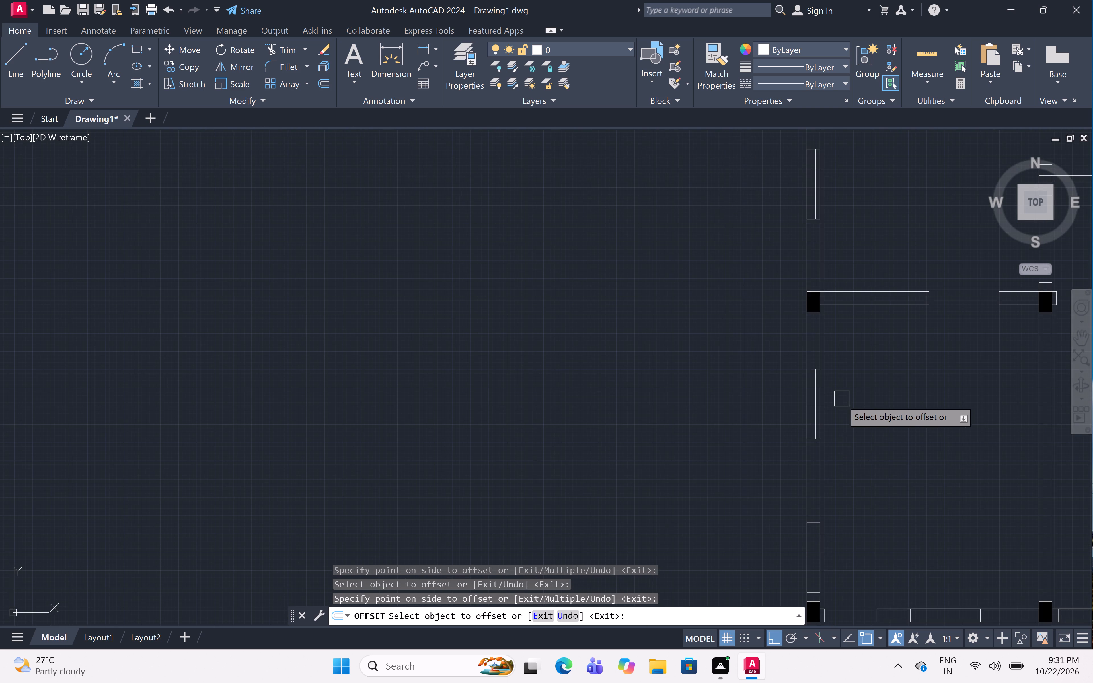
{"action": "scroll", "coordinate": [837, 525], "scroll_direction": "down", "scroll_amount": 1}
{"action": "middle_click_drag", "start_coordinate": [837, 525], "coordinate": [795, 434]}
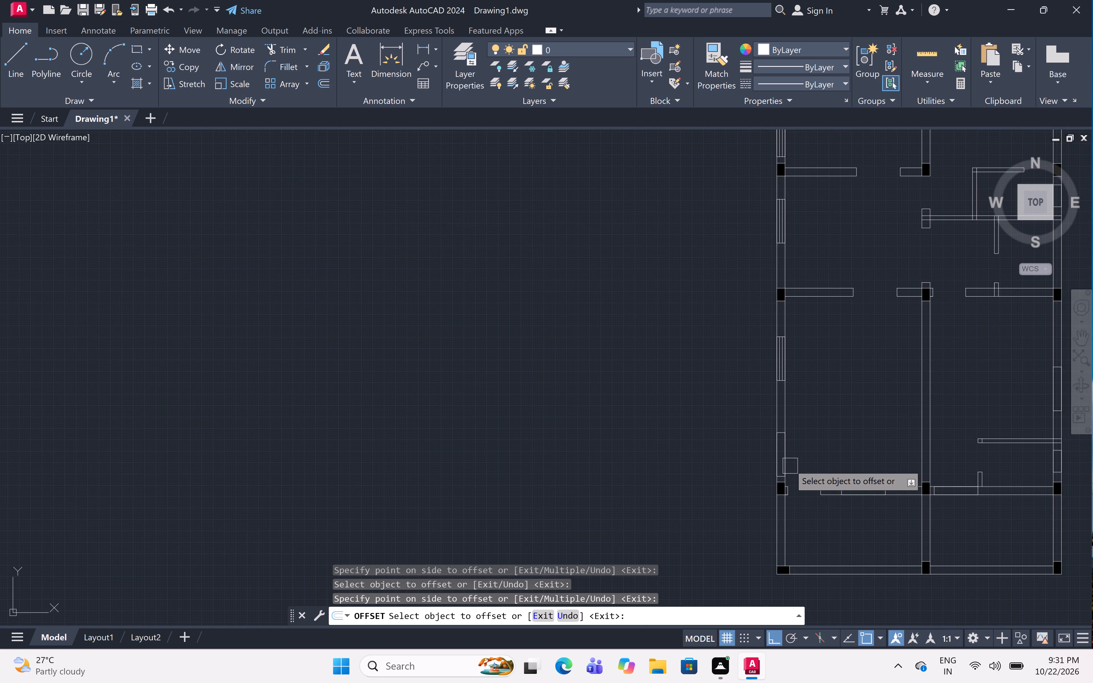
{"action": "scroll", "coordinate": [788, 461], "scroll_direction": "up", "scroll_amount": 4}
{"action": "left_click", "coordinate": [766, 454]}
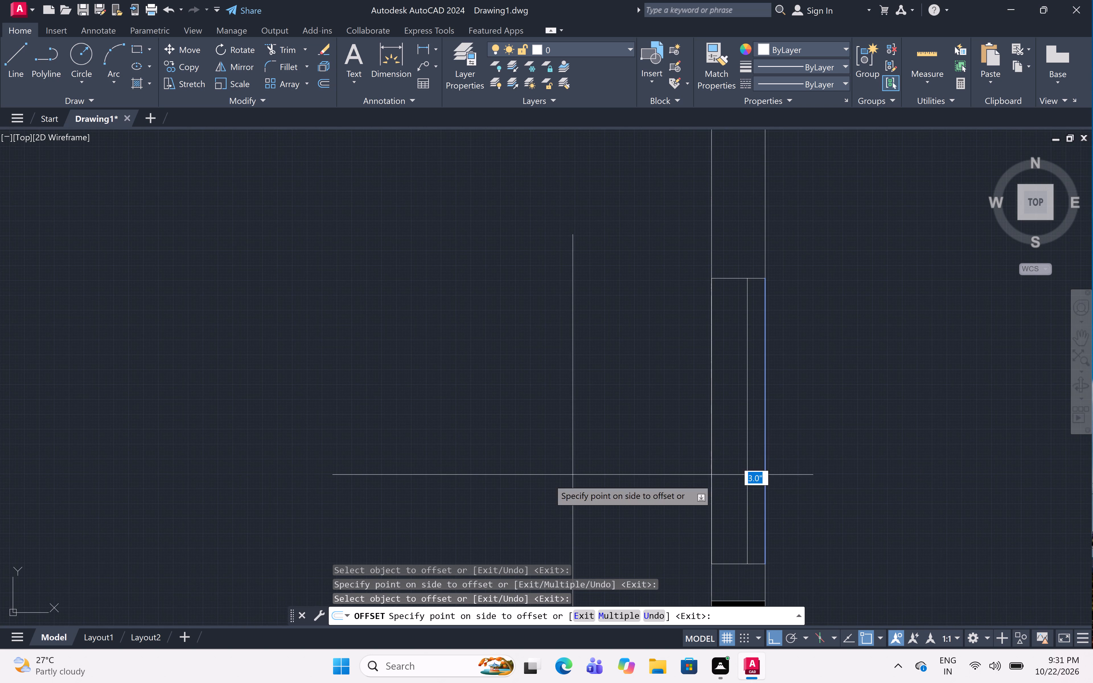
{"action": "left_click", "coordinate": [548, 479]}
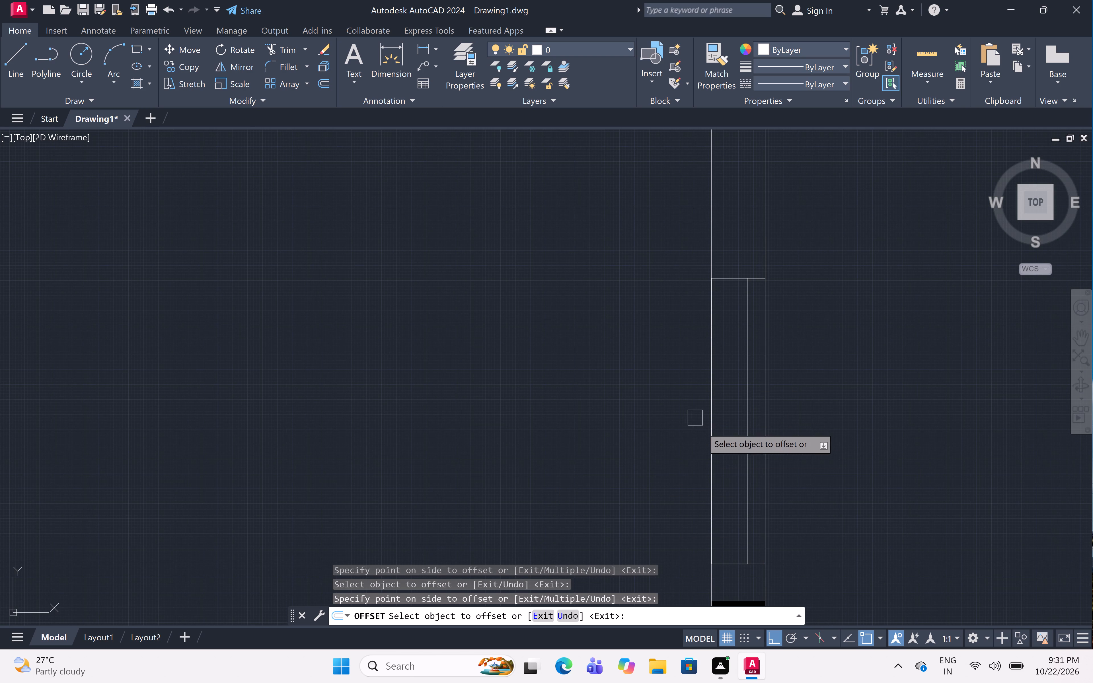
{"action": "left_click", "coordinate": [712, 443]}
{"action": "left_click", "coordinate": [806, 458]}
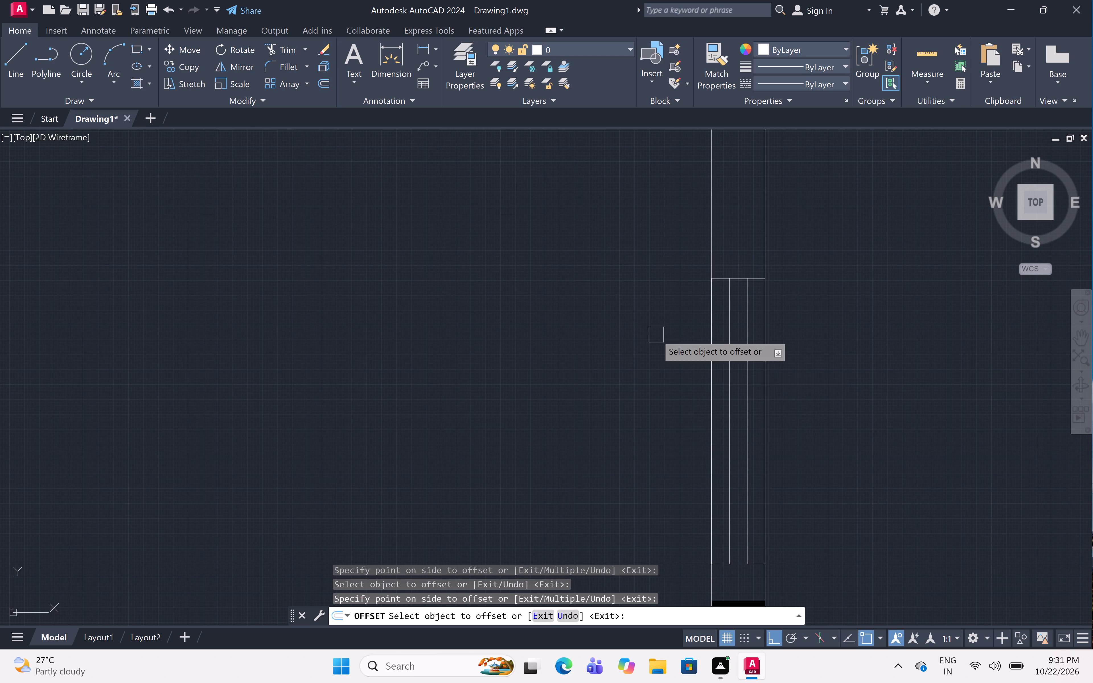
Offset both long lines of the 4' outline in the fourth-row wall, between the left and middle columns, 3" inward.
{"action": "scroll", "coordinate": [656, 335], "scroll_direction": "down", "scroll_amount": 3}
{"action": "scroll", "coordinate": [843, 413], "scroll_direction": "up", "scroll_amount": 3}
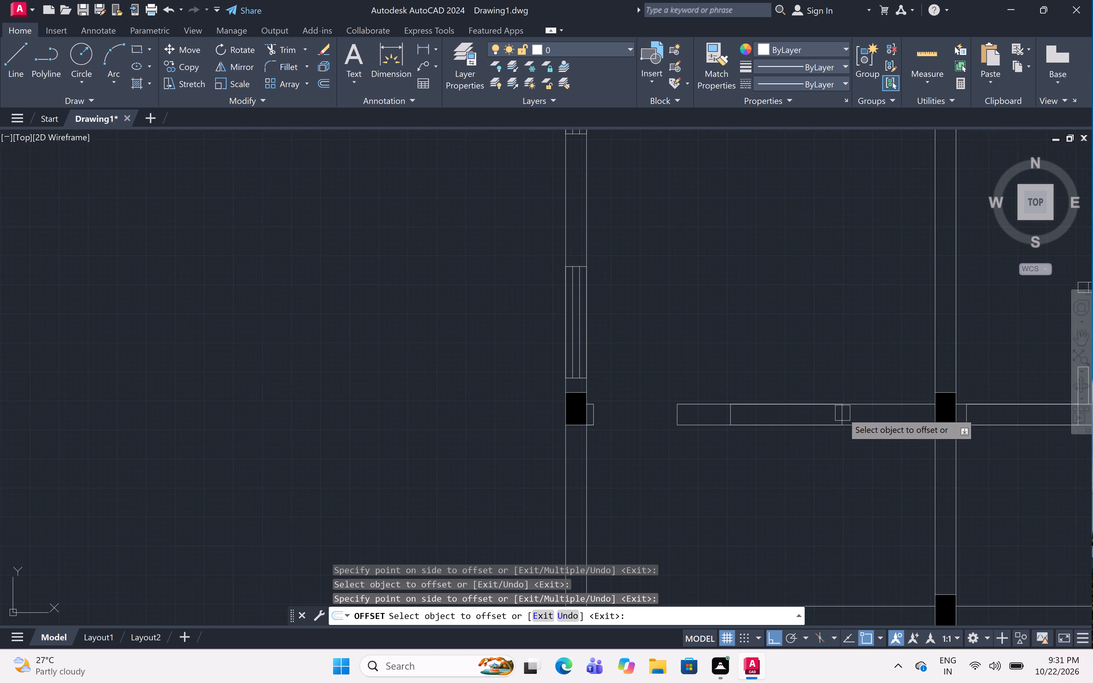
{"action": "left_click", "coordinate": [741, 447]}
{"action": "left_click", "coordinate": [743, 316]}
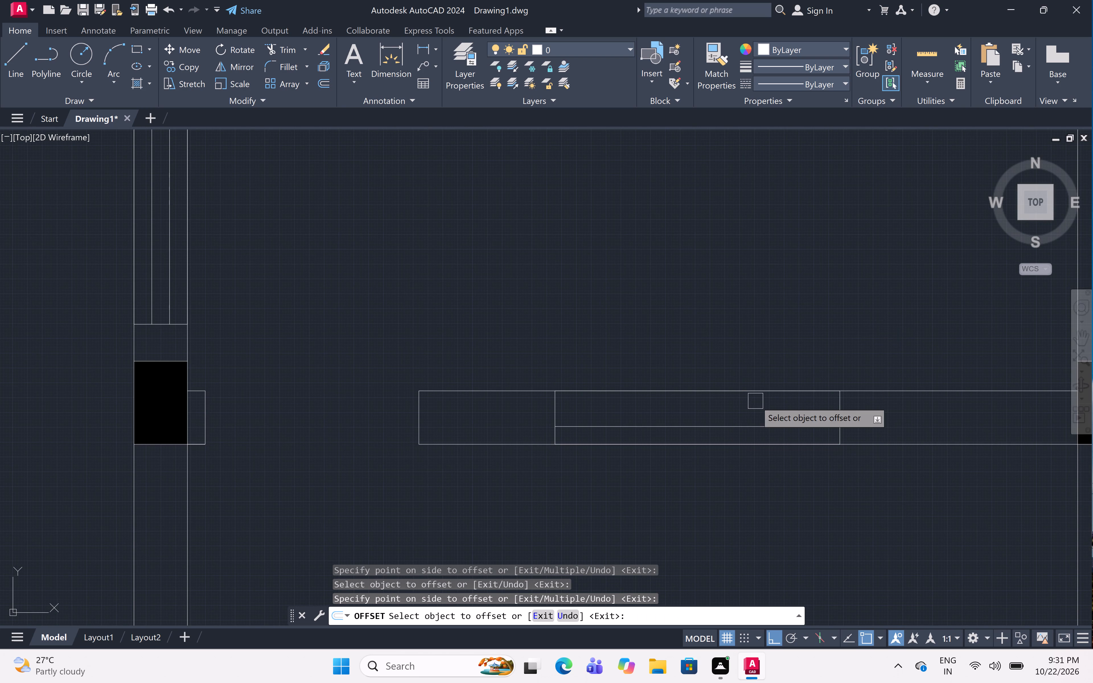
{"action": "left_click", "coordinate": [756, 386]}
{"action": "left_click", "coordinate": [756, 462]}
Offset both long lines of the 4' outline in the fourth-row wall, just right of the middle column, 3" inward.
{"action": "scroll", "coordinate": [718, 374], "scroll_direction": "down", "scroll_amount": 5}
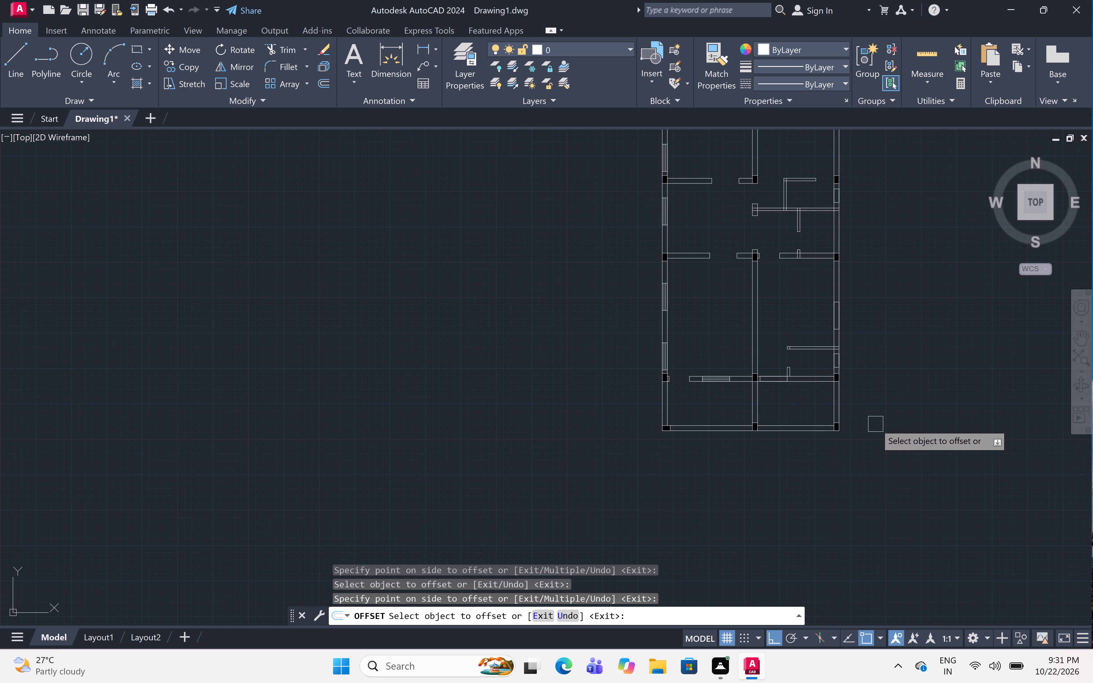
{"action": "scroll", "coordinate": [780, 374], "scroll_direction": "up", "scroll_amount": 4}
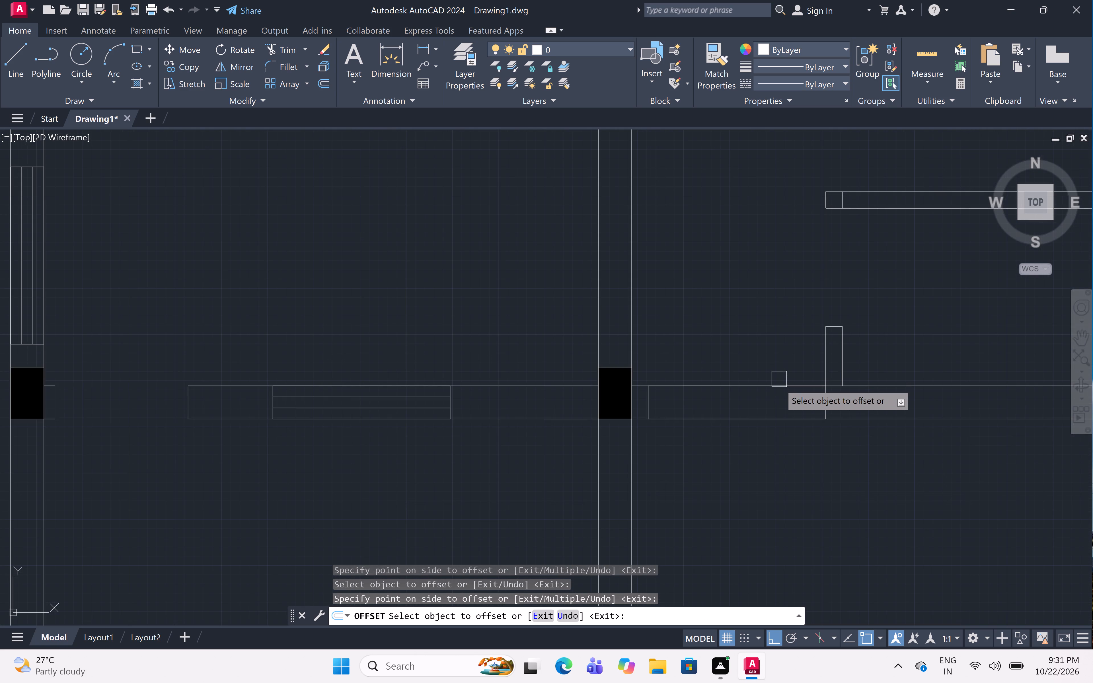
{"action": "left_click", "coordinate": [780, 386]}
{"action": "left_click", "coordinate": [778, 449]}
{"action": "left_click", "coordinate": [776, 420]}
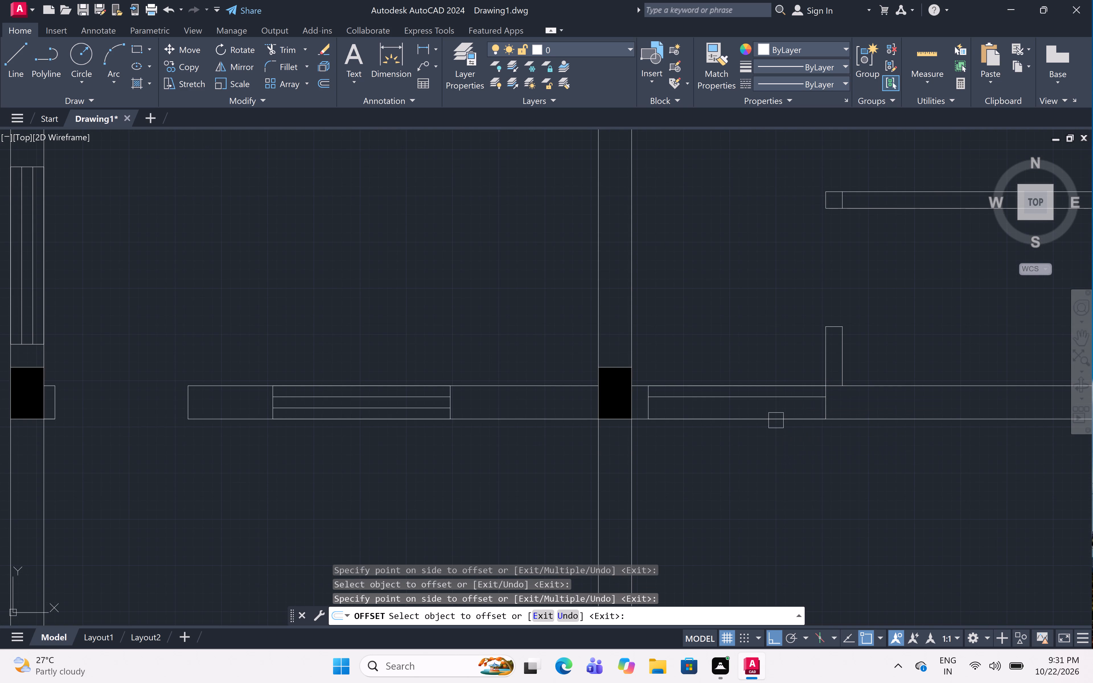
{"action": "left_click", "coordinate": [773, 366]}
Offset both side lines of the 2' outline above the right fourth-row column 3" inward.
{"action": "scroll", "coordinate": [772, 351], "scroll_direction": "down", "scroll_amount": 3}
{"action": "middle_click_drag", "start_coordinate": [771, 351], "coordinate": [733, 419]}
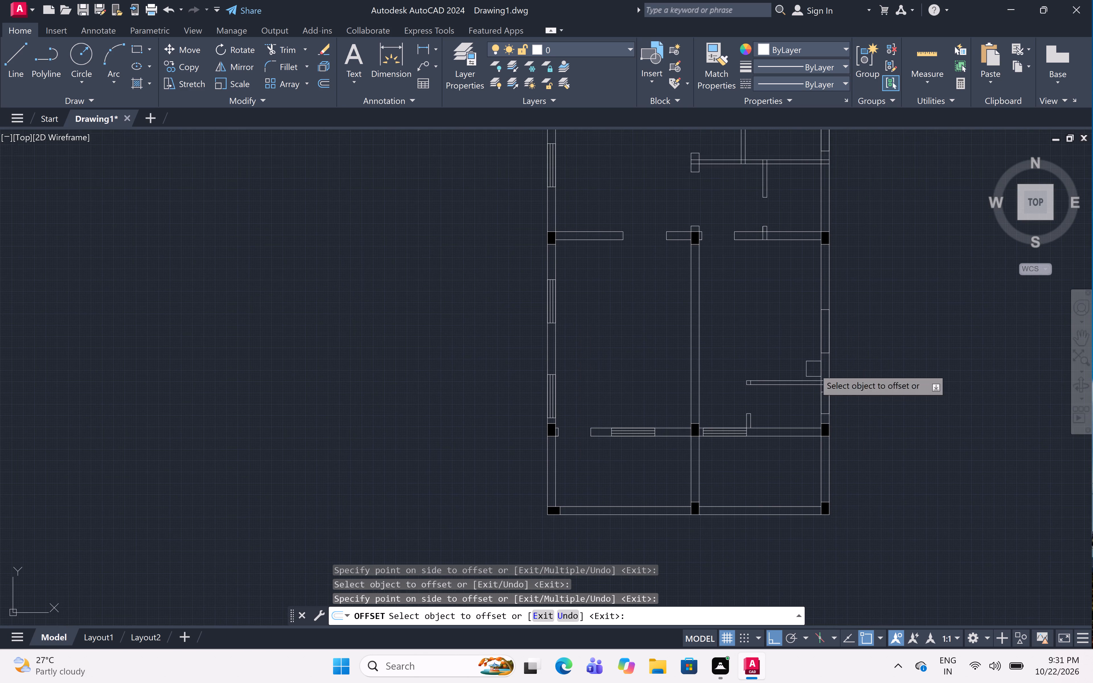
{"action": "scroll", "coordinate": [826, 404], "scroll_direction": "up", "scroll_amount": 3}
{"action": "left_click", "coordinate": [841, 422]}
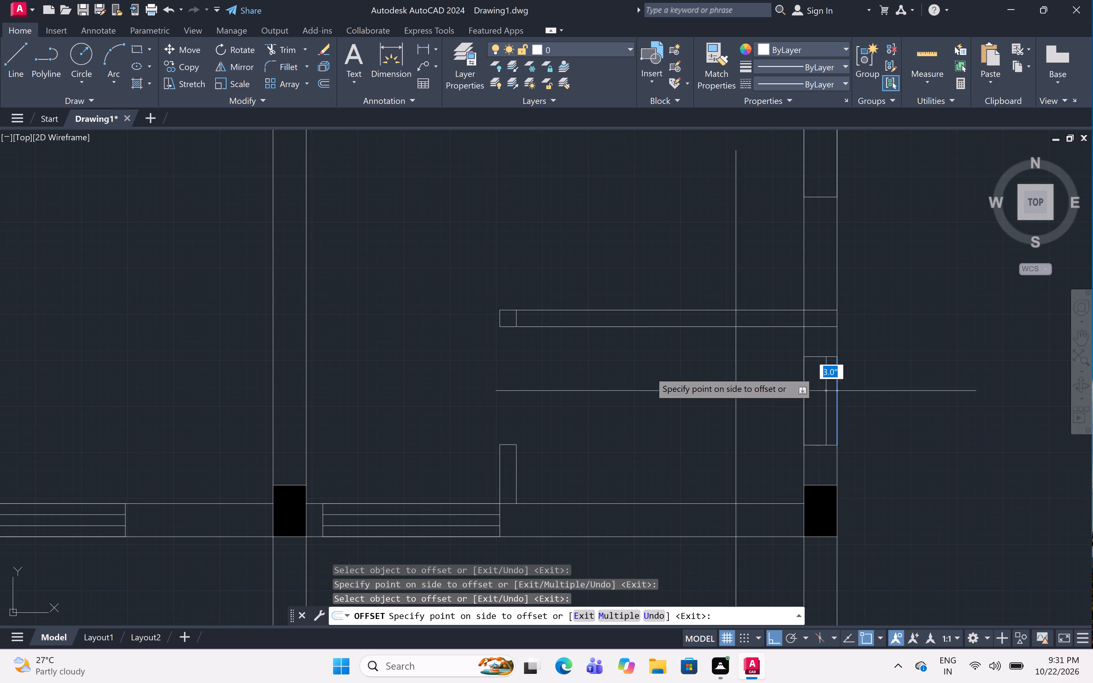
{"action": "left_click", "coordinate": [645, 371]}
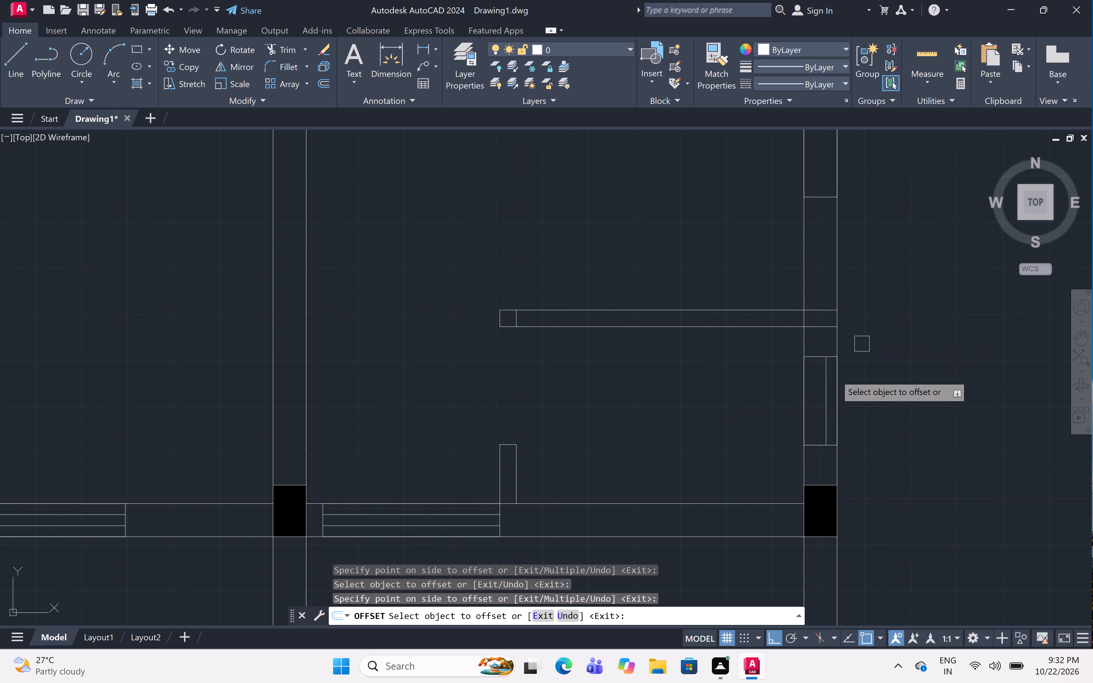
{"action": "scroll", "coordinate": [835, 377], "scroll_direction": "up", "scroll_amount": 2}
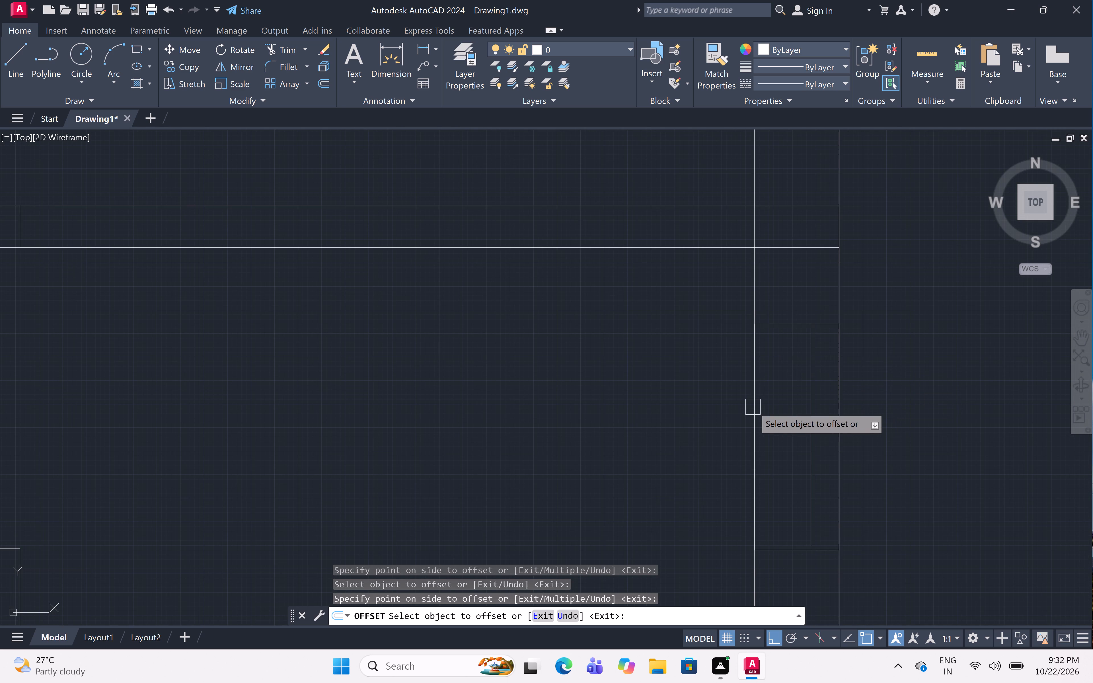
{"action": "left_click_drag", "start_coordinate": [753, 408], "coordinate": [763, 409]}
{"action": "left_click", "coordinate": [855, 409]}
Offset both side lines of the 4' outline in the right outer wall, above the lower partition, 3" inward.
{"action": "scroll", "coordinate": [771, 365], "scroll_direction": "down", "scroll_amount": 4}
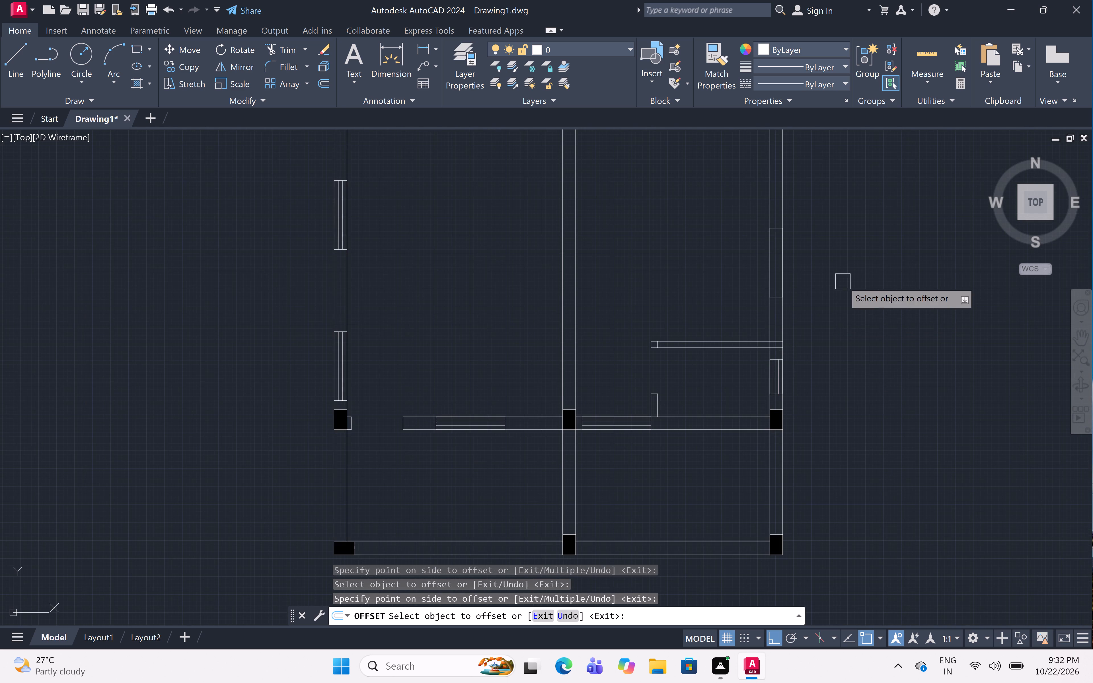
{"action": "middle_click_drag", "start_coordinate": [843, 281], "coordinate": [864, 357]}
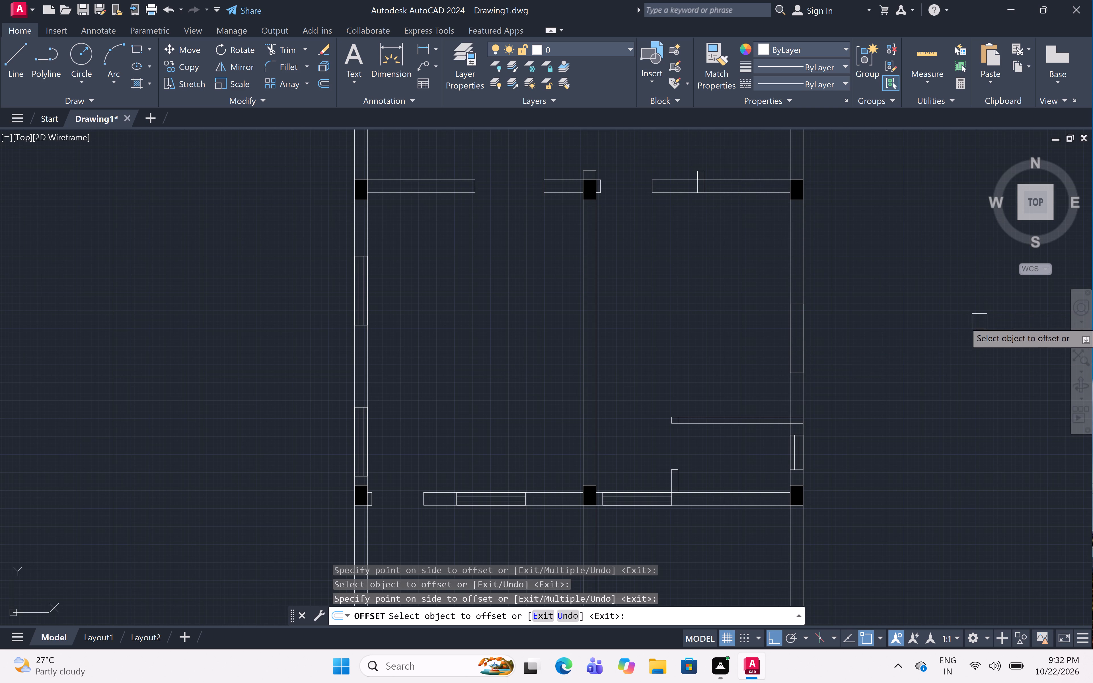
{"action": "scroll", "coordinate": [775, 332], "scroll_direction": "up", "scroll_amount": 2}
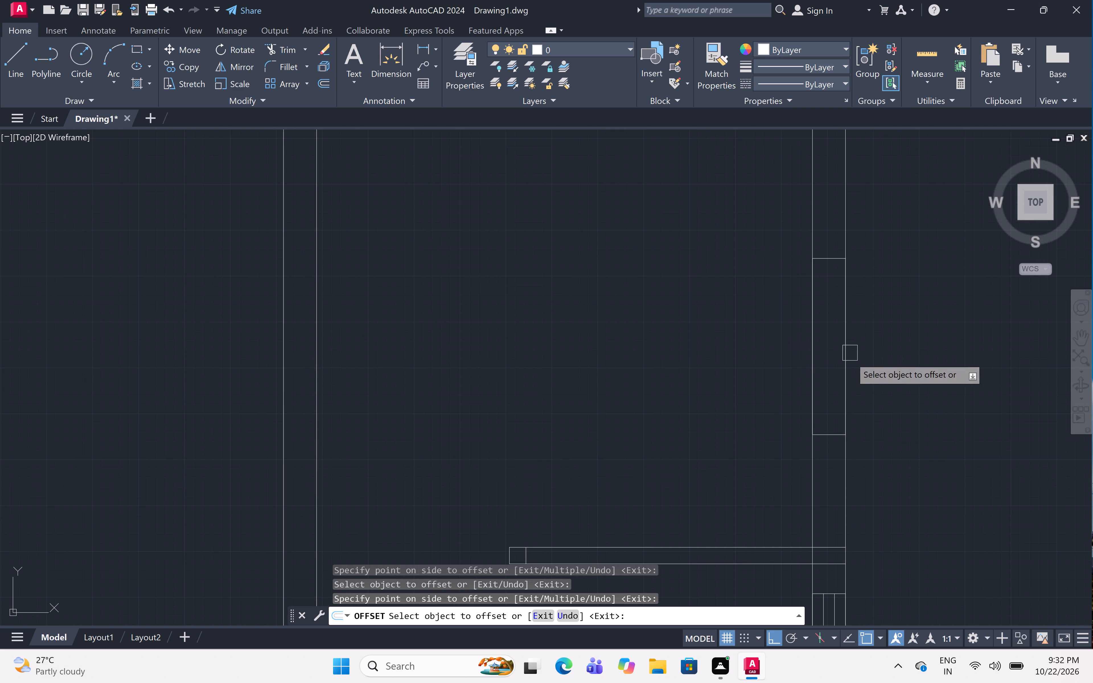
{"action": "left_click", "coordinate": [808, 361]}
{"action": "left_click", "coordinate": [956, 363]}
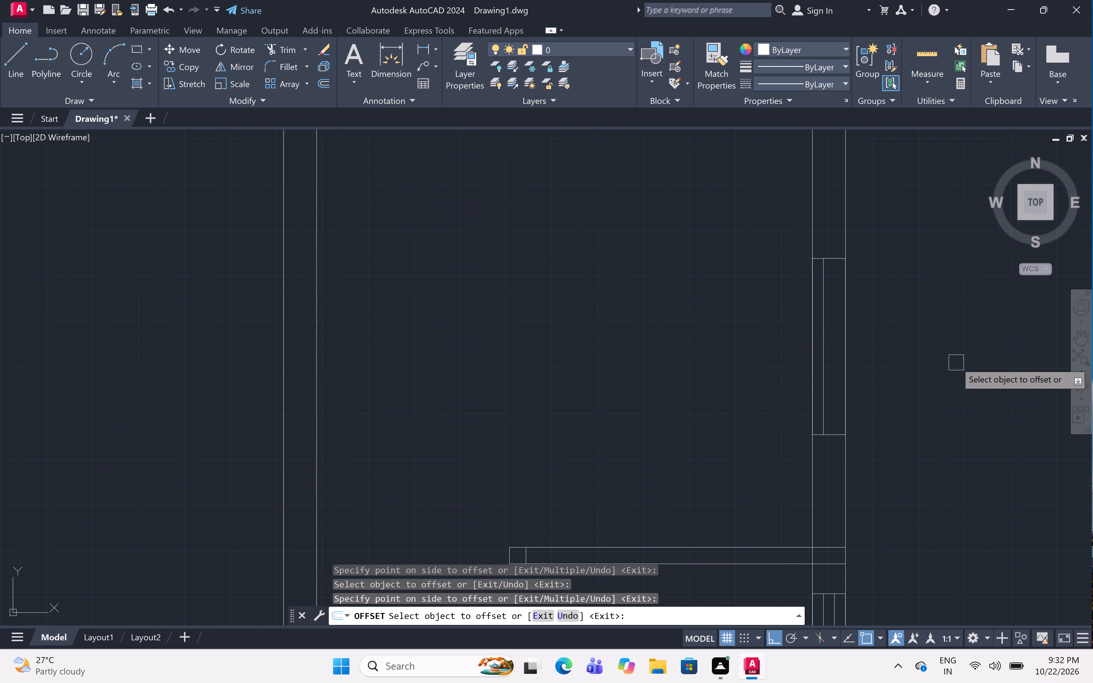
{"action": "left_click", "coordinate": [843, 354]}
{"action": "left_click", "coordinate": [683, 360]}
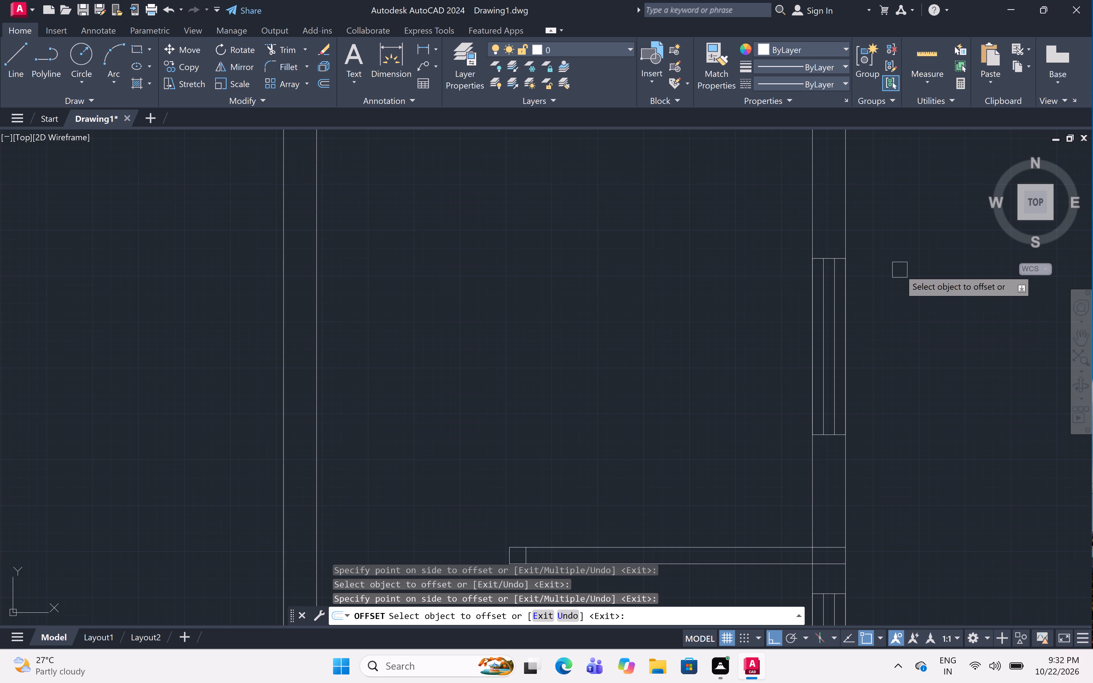
Offset both side lines of the 2' outline below the right second-row column 3" inward.
{"action": "scroll", "coordinate": [930, 295], "scroll_direction": "down", "scroll_amount": 5}
{"action": "middle_click_drag", "start_coordinate": [933, 299], "coordinate": [933, 365]}
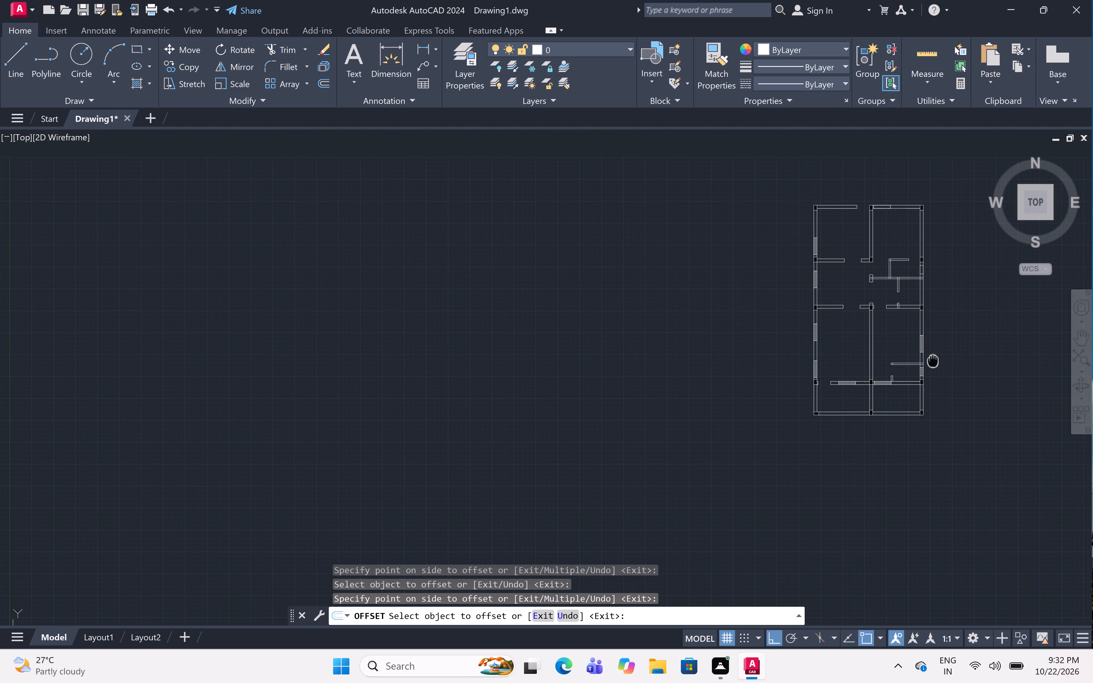
{"action": "scroll", "coordinate": [921, 307], "scroll_direction": "up", "scroll_amount": 5}
{"action": "scroll", "coordinate": [921, 307], "scroll_direction": "down", "scroll_amount": 1}
{"action": "middle_click_drag", "start_coordinate": [921, 307], "coordinate": [938, 412]}
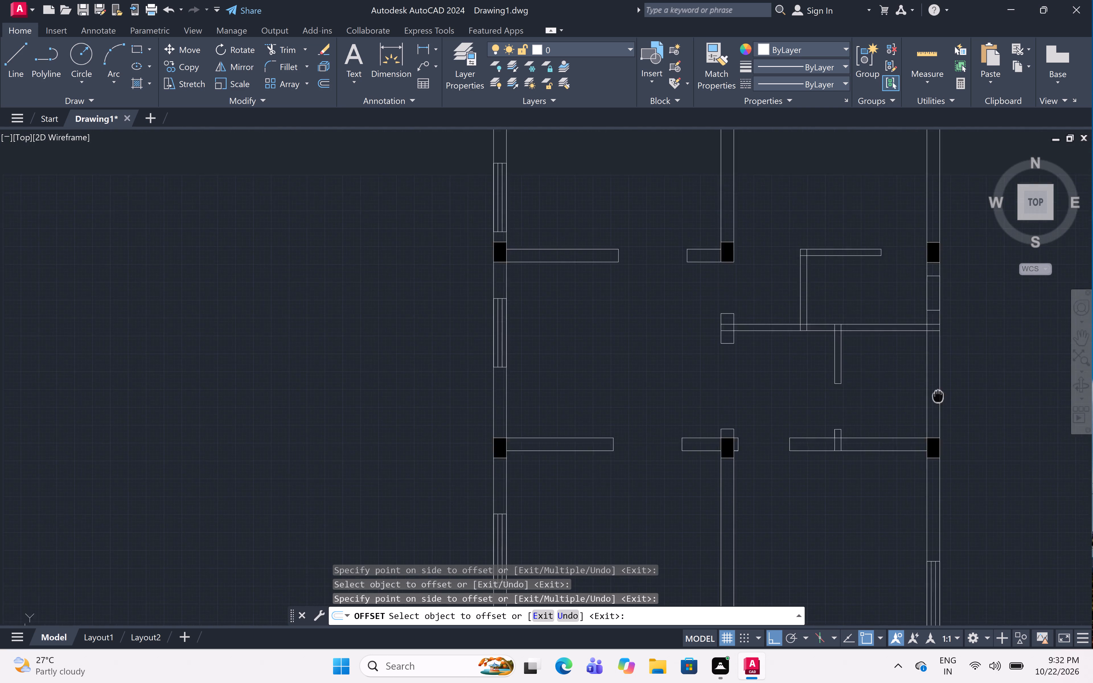
{"action": "scroll", "coordinate": [938, 316], "scroll_direction": "up", "scroll_amount": 2}
{"action": "left_click", "coordinate": [952, 405]}
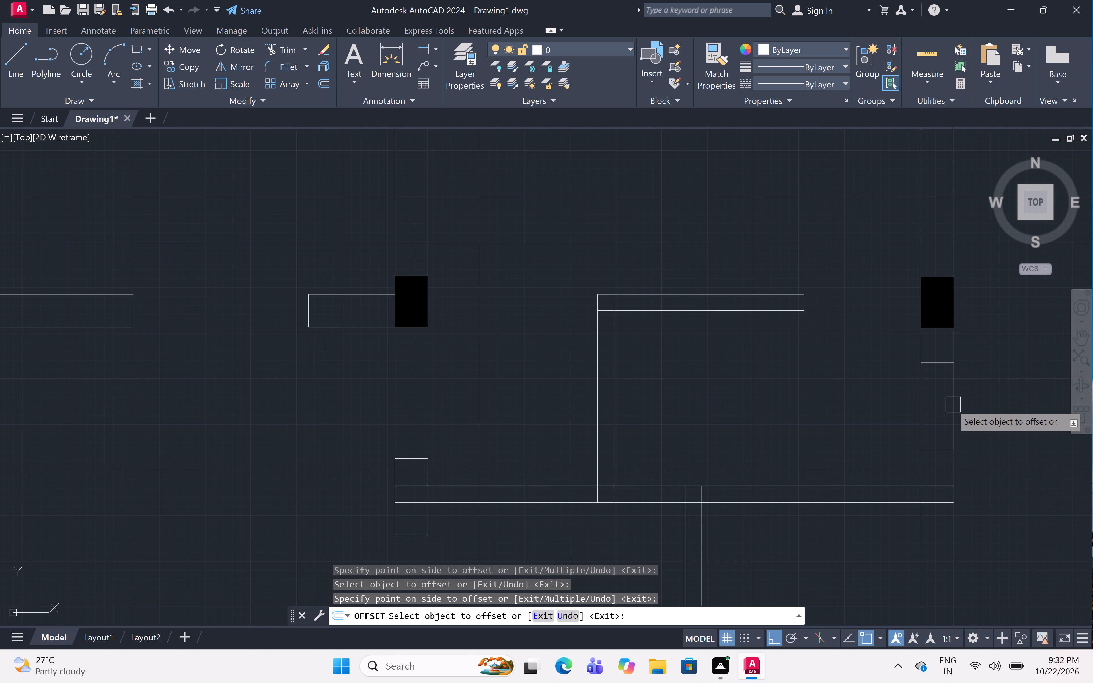
{"action": "left_click", "coordinate": [937, 401]}
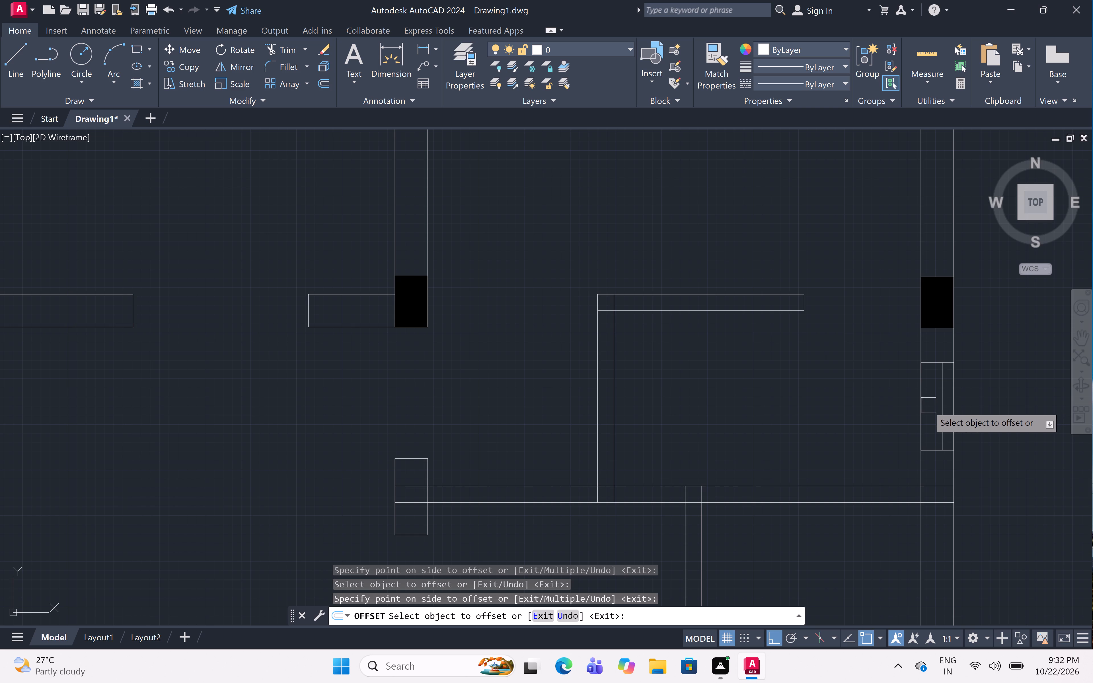
{"action": "left_click", "coordinate": [920, 408]}
{"action": "left_click", "coordinate": [972, 407]}
Offset both long lines of the 4' outline in the top wall, just right of the middle column, 3" inward.
{"action": "scroll", "coordinate": [945, 371], "scroll_direction": "down", "scroll_amount": 3}
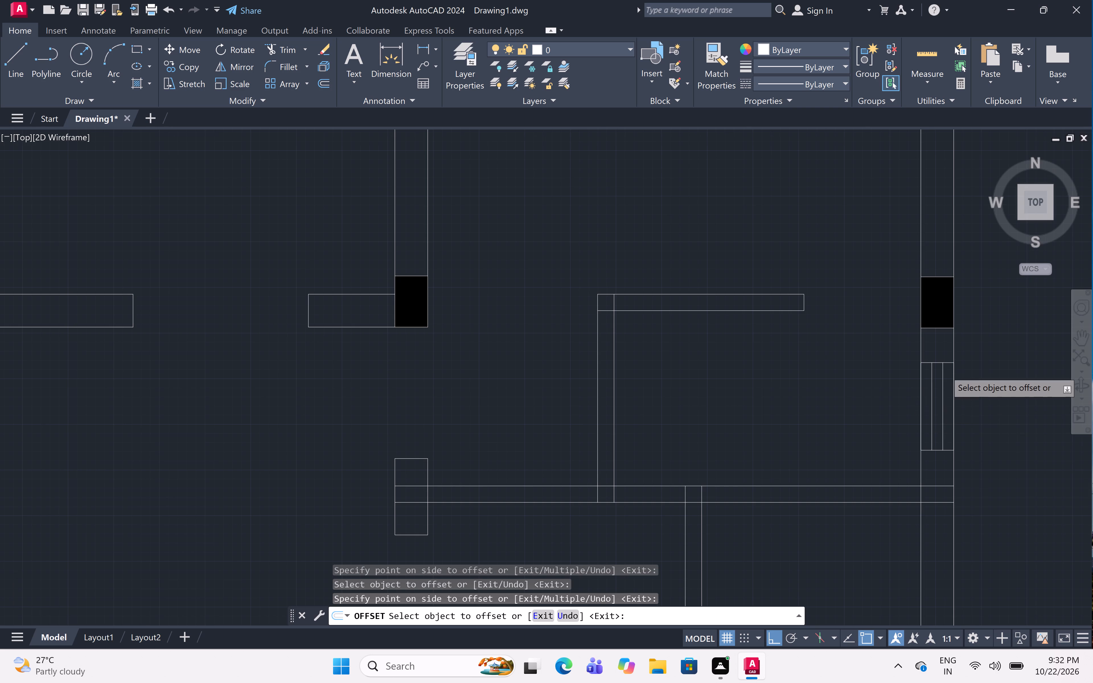
{"action": "scroll", "coordinate": [945, 371], "scroll_direction": "down", "scroll_amount": 1}
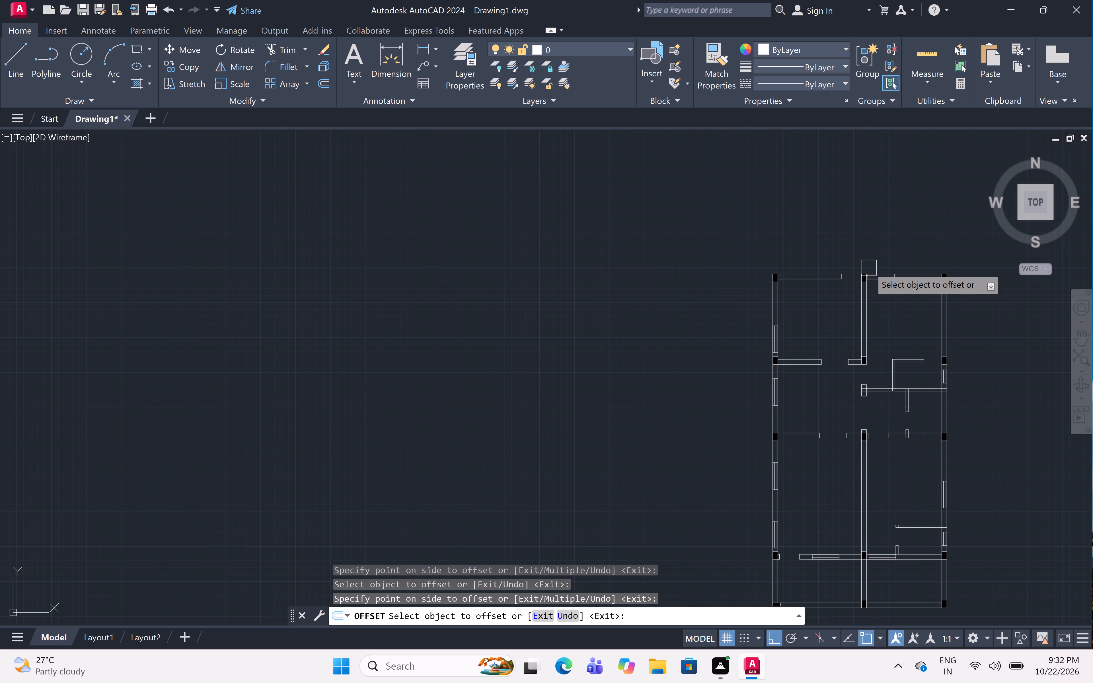
{"action": "scroll", "coordinate": [878, 268], "scroll_direction": "up", "scroll_amount": 5}
{"action": "middle_click_drag", "start_coordinate": [922, 368], "coordinate": [922, 369]}
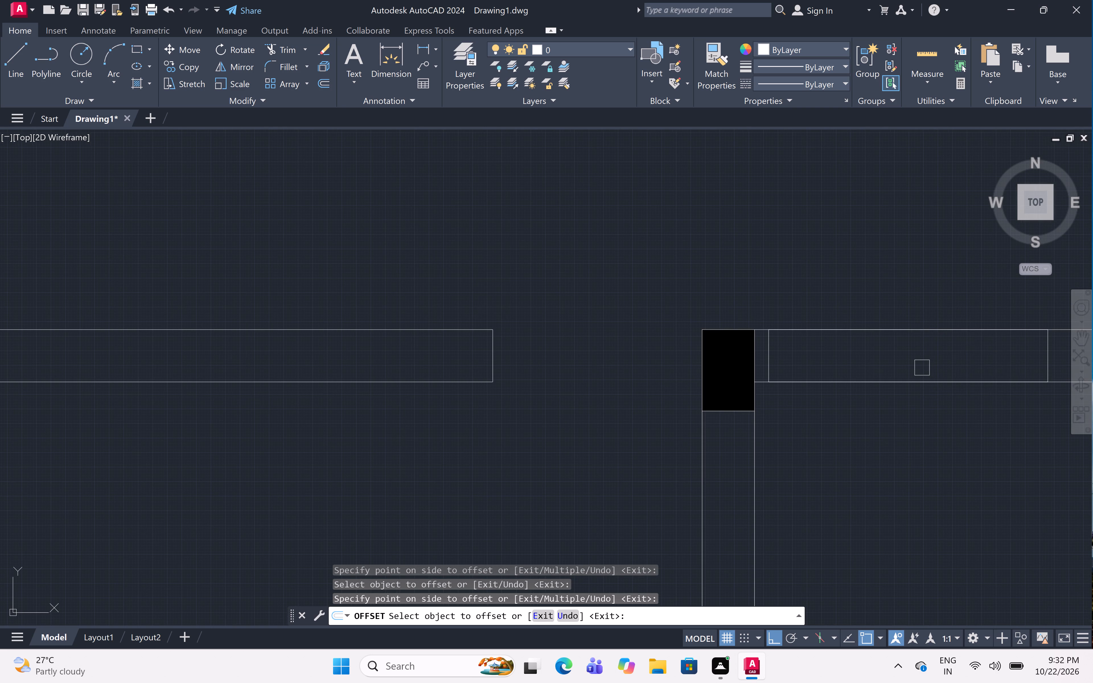
{"action": "middle_click_drag", "start_coordinate": [922, 369], "coordinate": [840, 378]}
{"action": "left_click", "coordinate": [853, 336]}
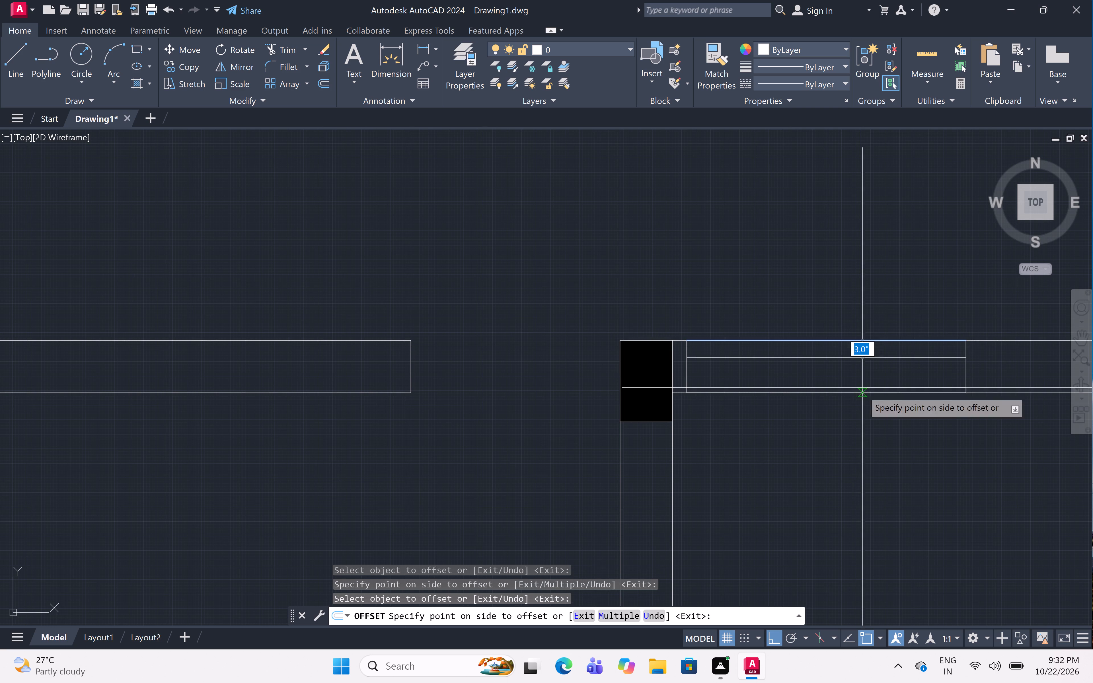
{"action": "left_click", "coordinate": [871, 412]}
{"action": "left_click", "coordinate": [867, 396]}
{"action": "left_click", "coordinate": [841, 314]}
Draw a line across the 4' window above the left second-row column, joining the midpoints of its outer side lines.
{"action": "scroll", "coordinate": [841, 314], "scroll_direction": "down", "scroll_amount": 5}
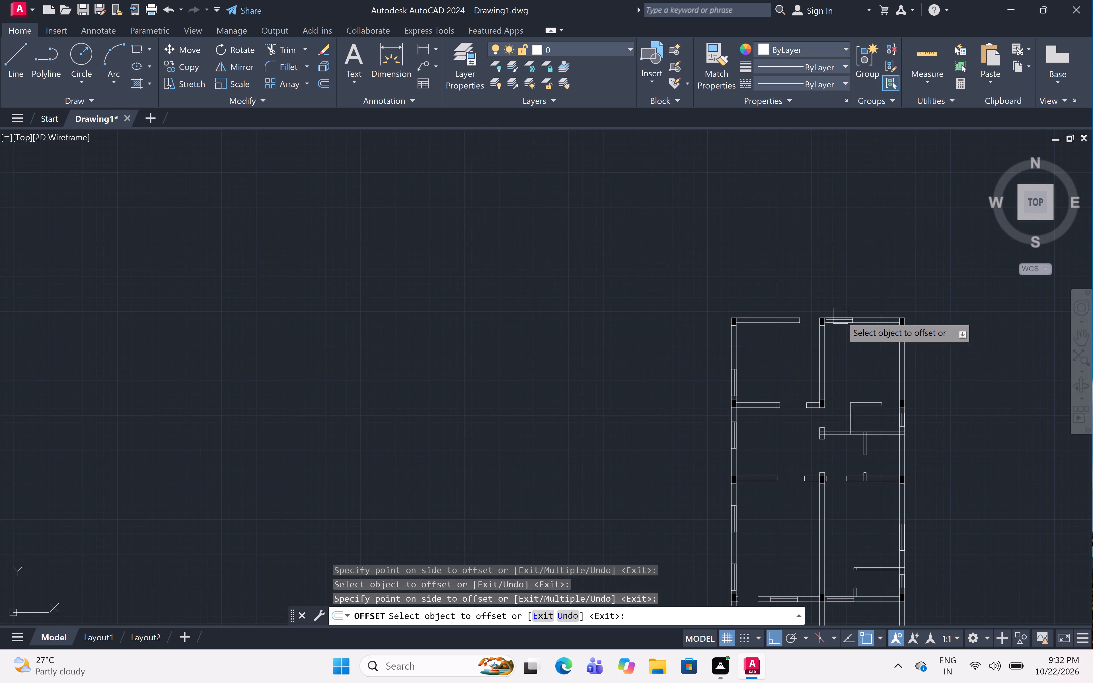
{"action": "scroll", "coordinate": [841, 316], "scroll_direction": "down", "scroll_amount": 2}
{"action": "scroll", "coordinate": [893, 376], "scroll_direction": "up", "scroll_amount": 1}
{"action": "middle_click_drag", "start_coordinate": [892, 377], "coordinate": [865, 366]}
{"action": "scroll", "coordinate": [867, 366], "scroll_direction": "up", "scroll_amount": 1}
{"action": "middle_click_drag", "start_coordinate": [867, 366], "coordinate": [869, 349]}
{"action": "middle_click", "coordinate": [871, 336]}
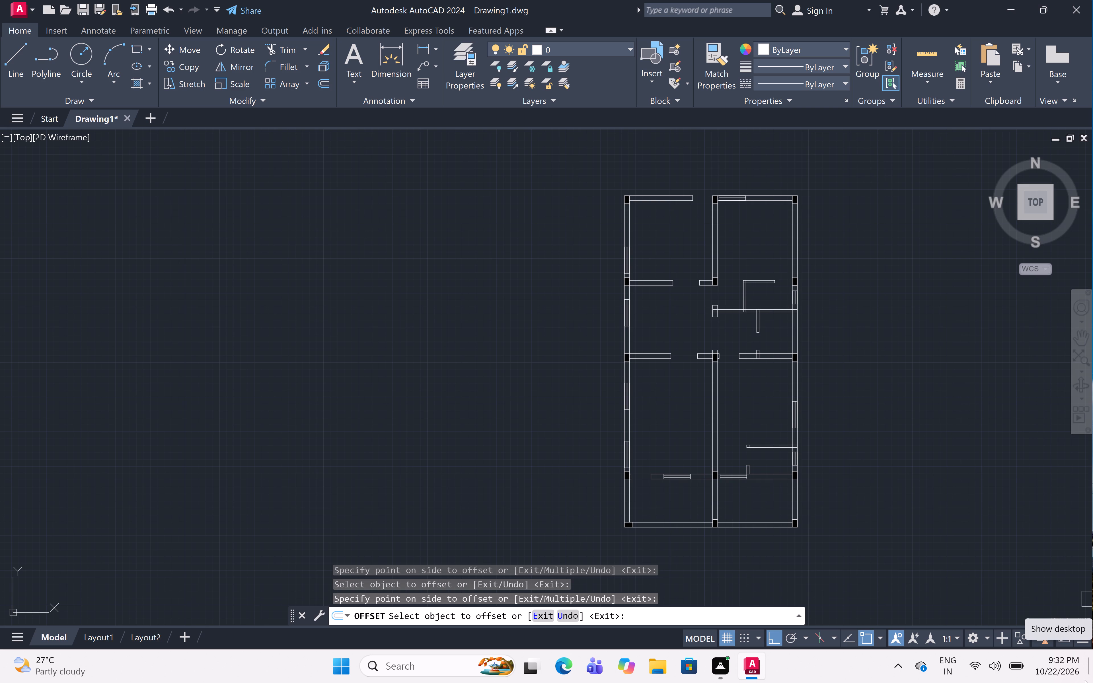
{"action": "scroll", "coordinate": [566, 145], "scroll_direction": "up", "scroll_amount": 1}
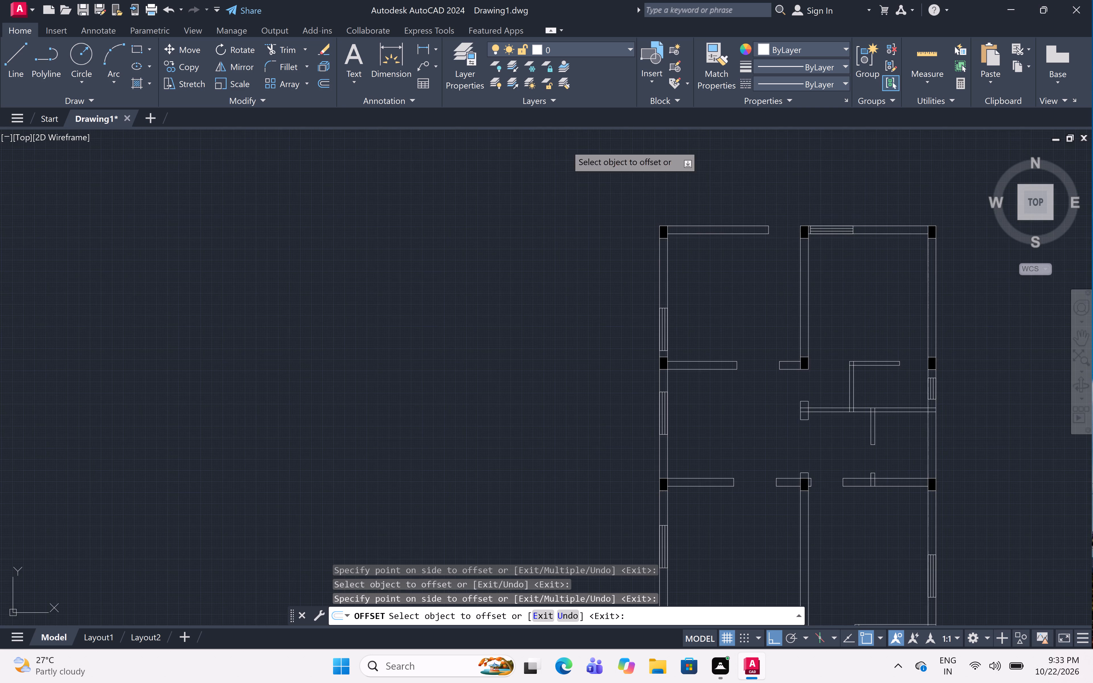
{"action": "scroll", "coordinate": [837, 219], "scroll_direction": "up", "scroll_amount": 3}
{"action": "scroll", "coordinate": [828, 238], "scroll_direction": "down", "scroll_amount": 3}
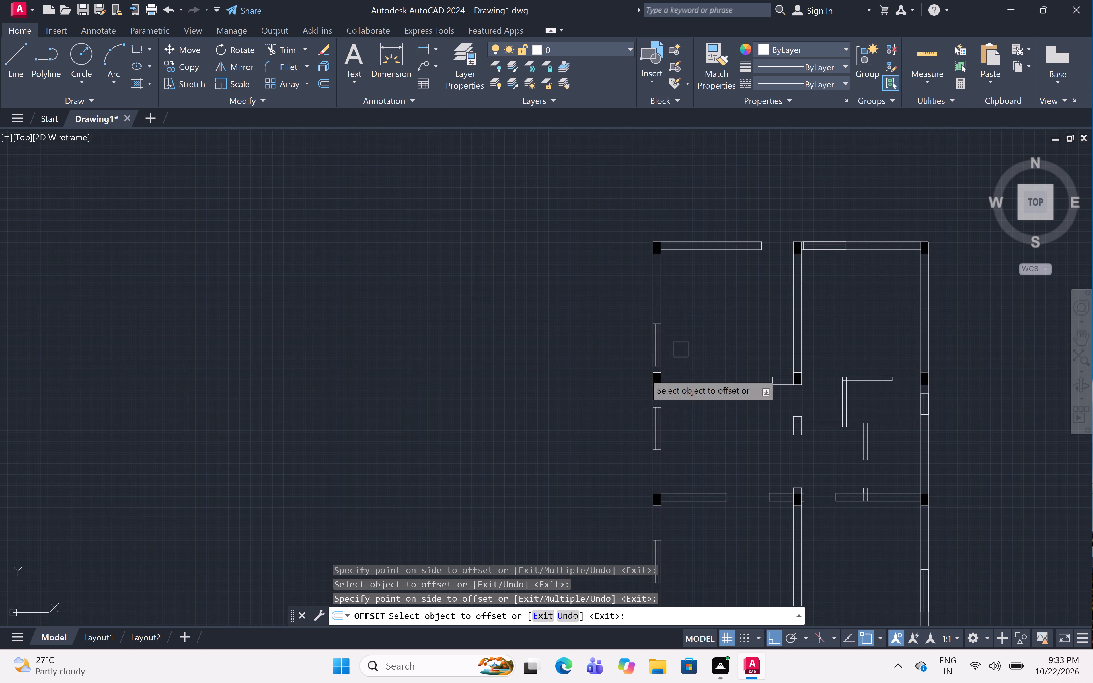
{"action": "scroll", "coordinate": [669, 373], "scroll_direction": "up", "scroll_amount": 2}
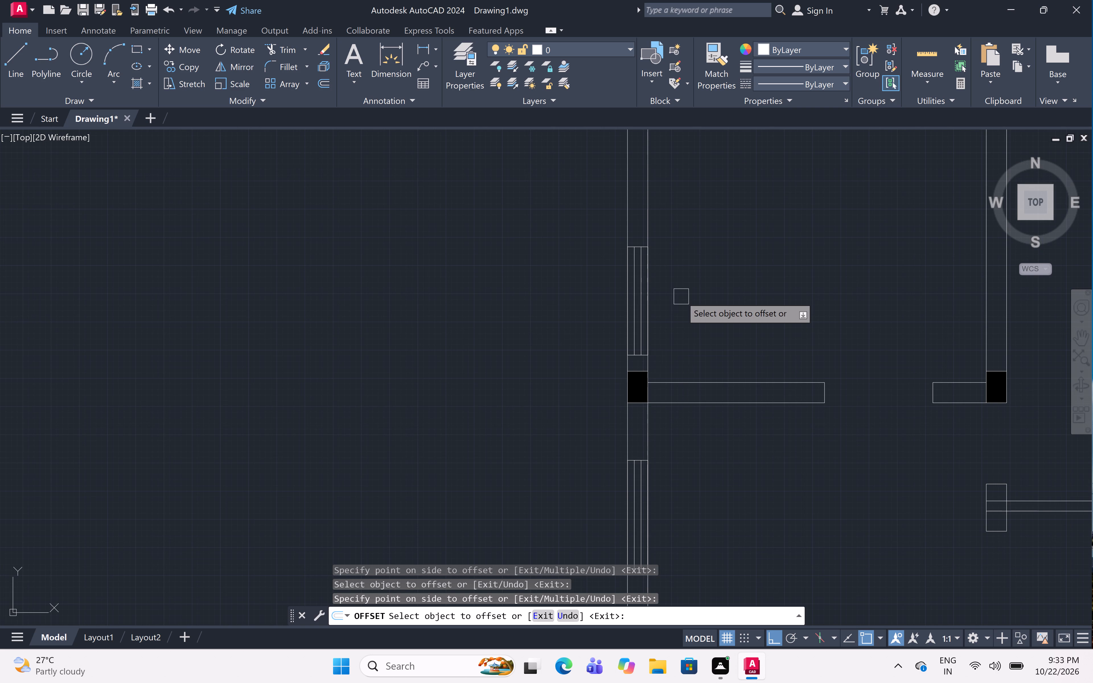
{"action": "key", "text": "Escape"}
{"action": "type", "text": "l"}
{"action": "key", "text": "space"}
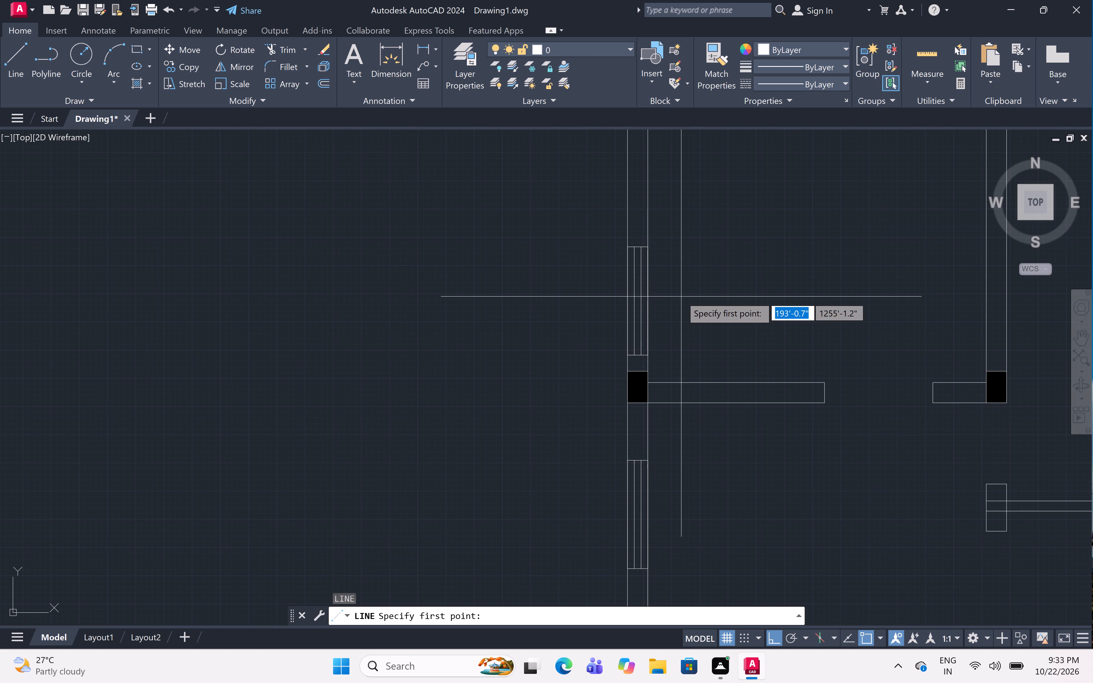
{"action": "left_click", "coordinate": [647, 300]}
{"action": "left_click", "coordinate": [626, 302]}
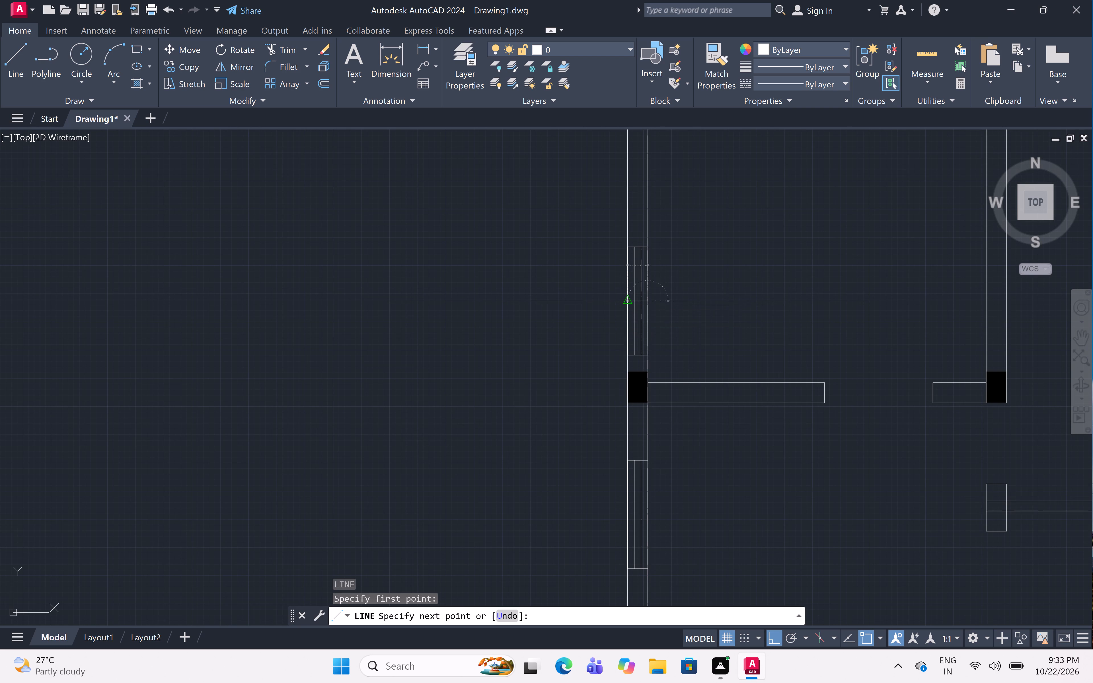
{"action": "key", "text": "Escape"}
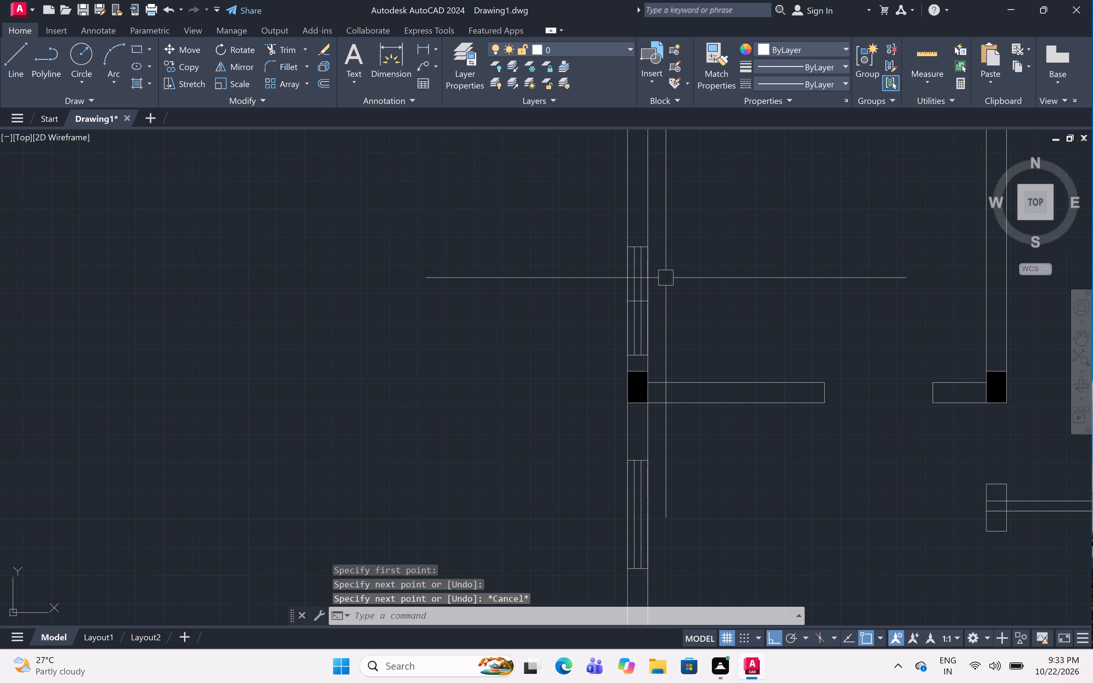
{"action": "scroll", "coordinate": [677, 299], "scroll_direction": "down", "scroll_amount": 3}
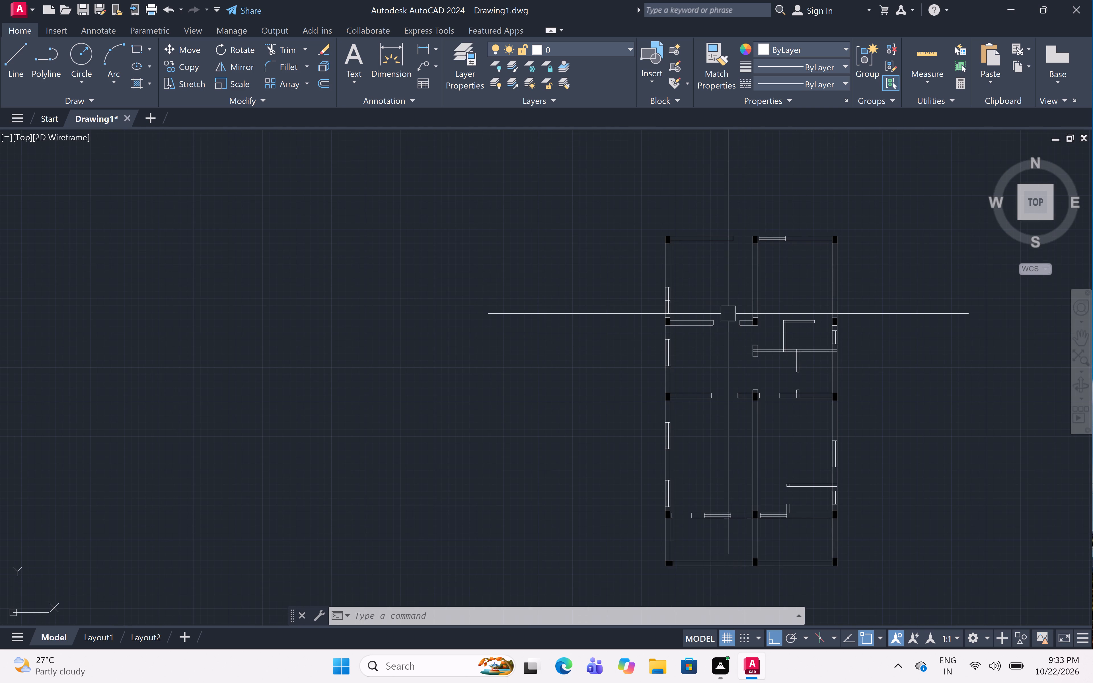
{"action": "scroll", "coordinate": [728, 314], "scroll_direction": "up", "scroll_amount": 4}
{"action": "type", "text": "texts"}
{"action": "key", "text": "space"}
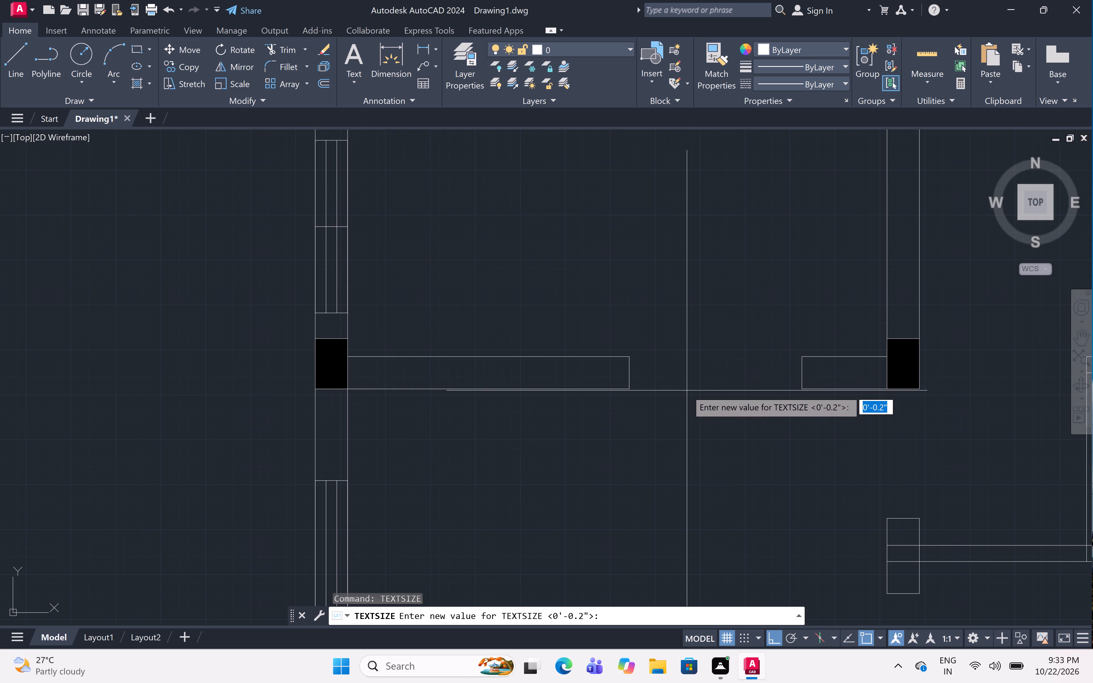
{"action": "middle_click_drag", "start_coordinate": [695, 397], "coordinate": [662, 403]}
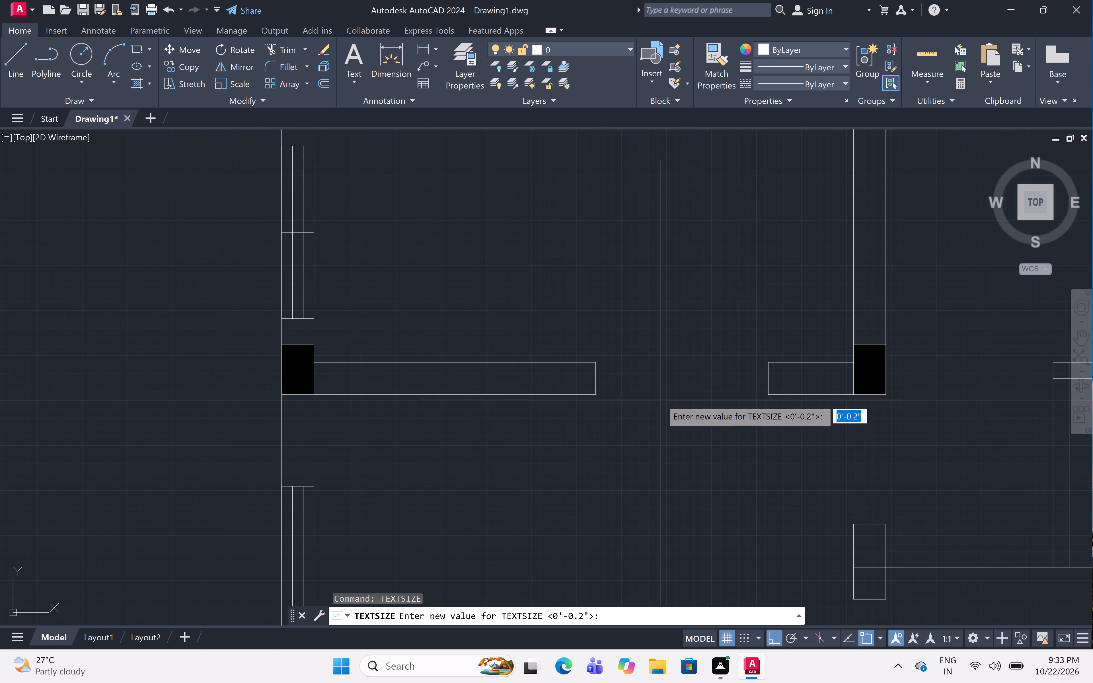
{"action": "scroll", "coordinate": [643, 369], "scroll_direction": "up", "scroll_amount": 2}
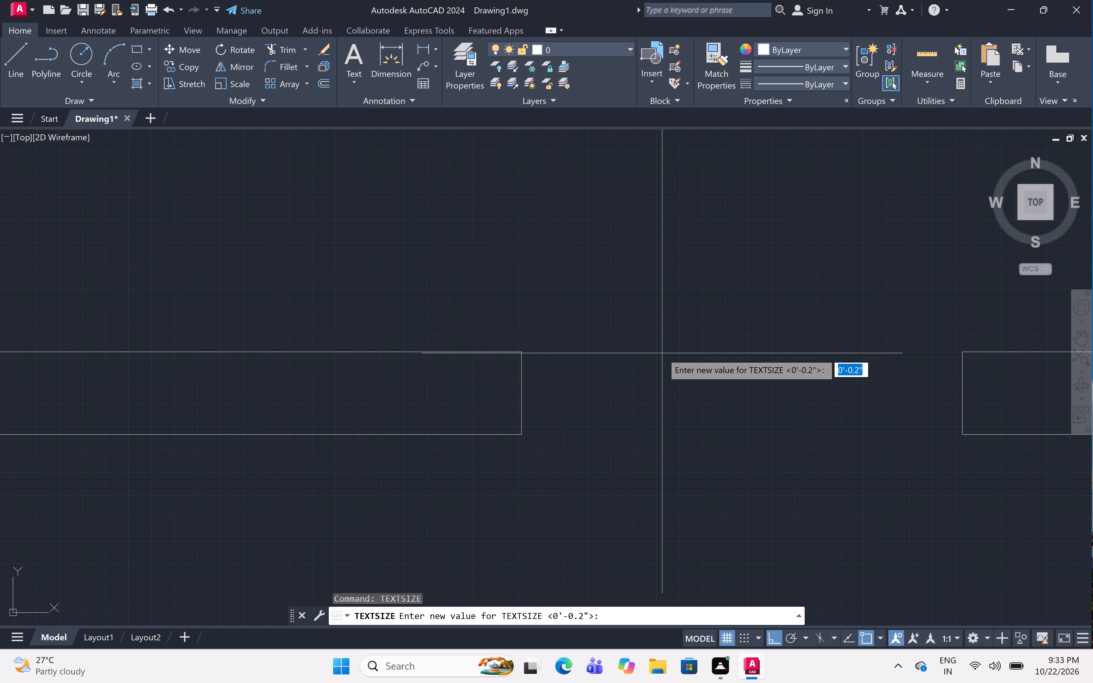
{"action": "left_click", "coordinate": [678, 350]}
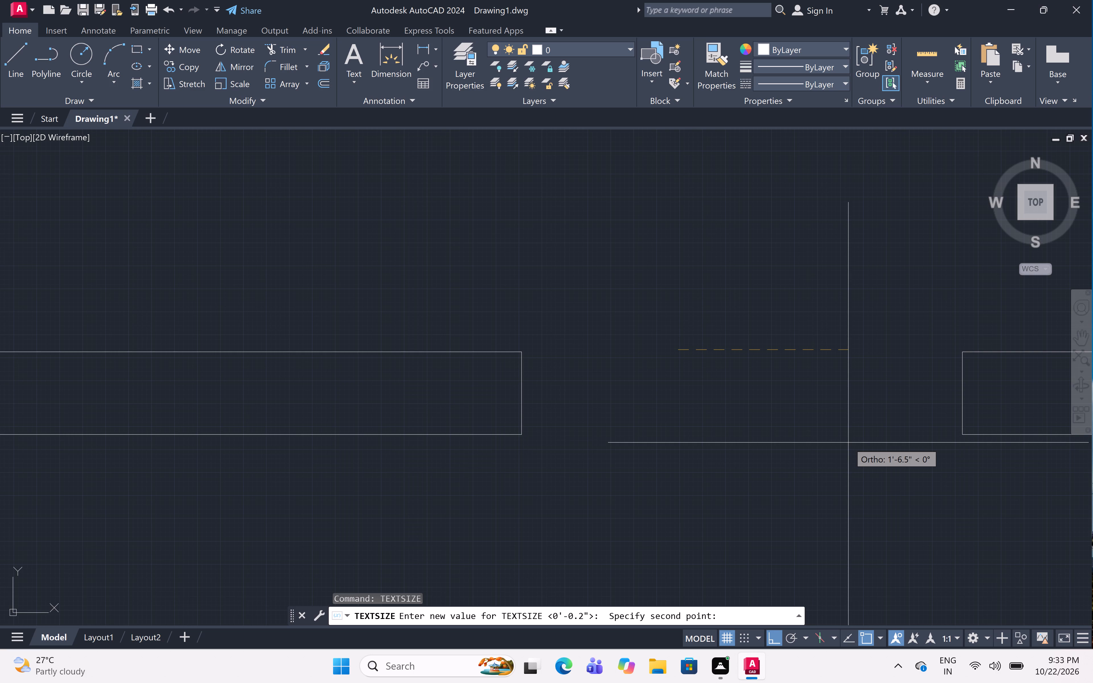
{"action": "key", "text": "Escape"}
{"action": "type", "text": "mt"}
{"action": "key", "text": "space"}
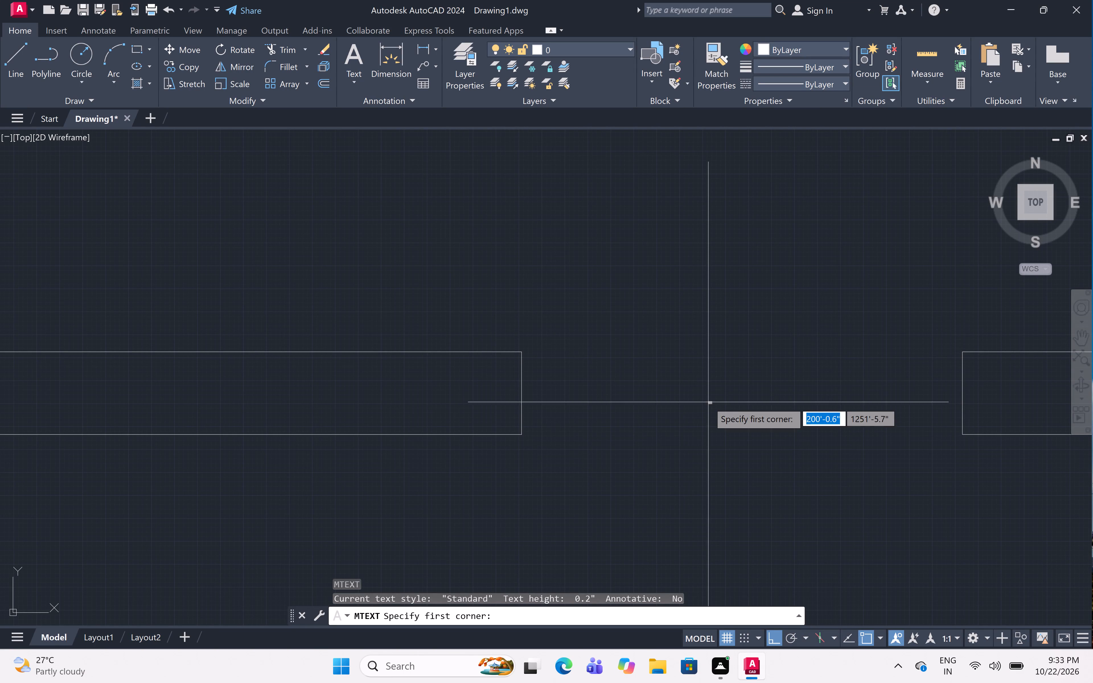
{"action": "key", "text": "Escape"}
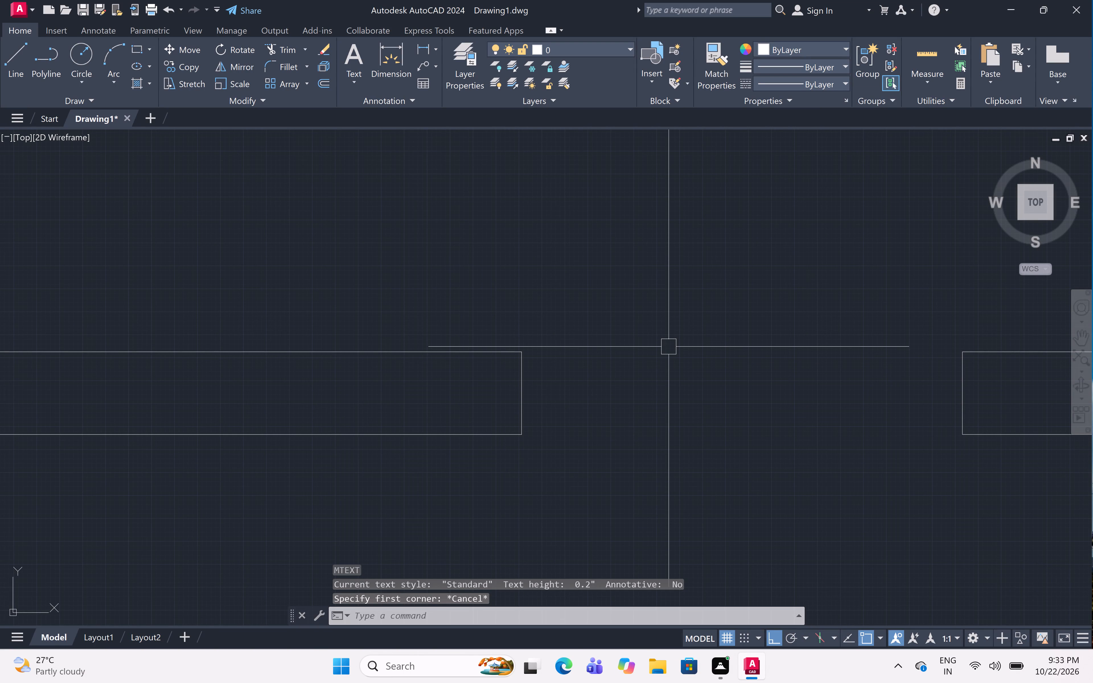
Set the default text size (TEXTSIZE) to 6".
{"action": "type", "text": "texts"}
{"action": "key", "text": "space"}
{"action": "type", "text": "6"}
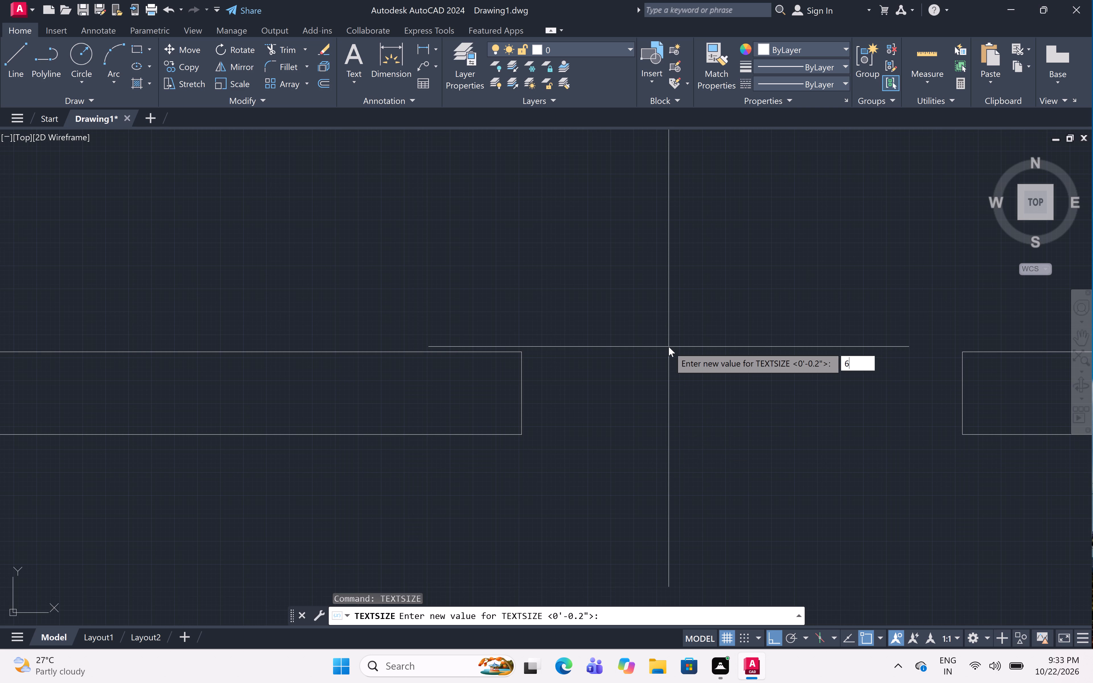
{"action": "key", "text": "shift+quotedbl"}
{"action": "key", "text": "space"}
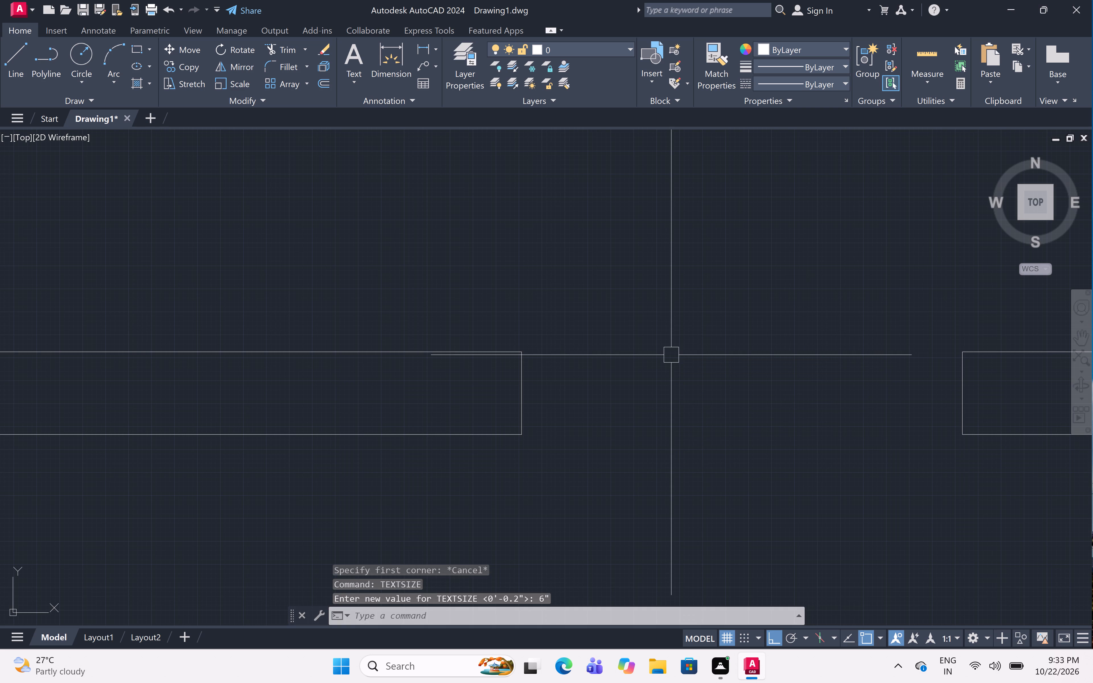
Add the multiline text "D" inside the door opening between the left and middle second-row columns.
{"action": "type", "text": "mt"}
{"action": "key", "text": "space"}
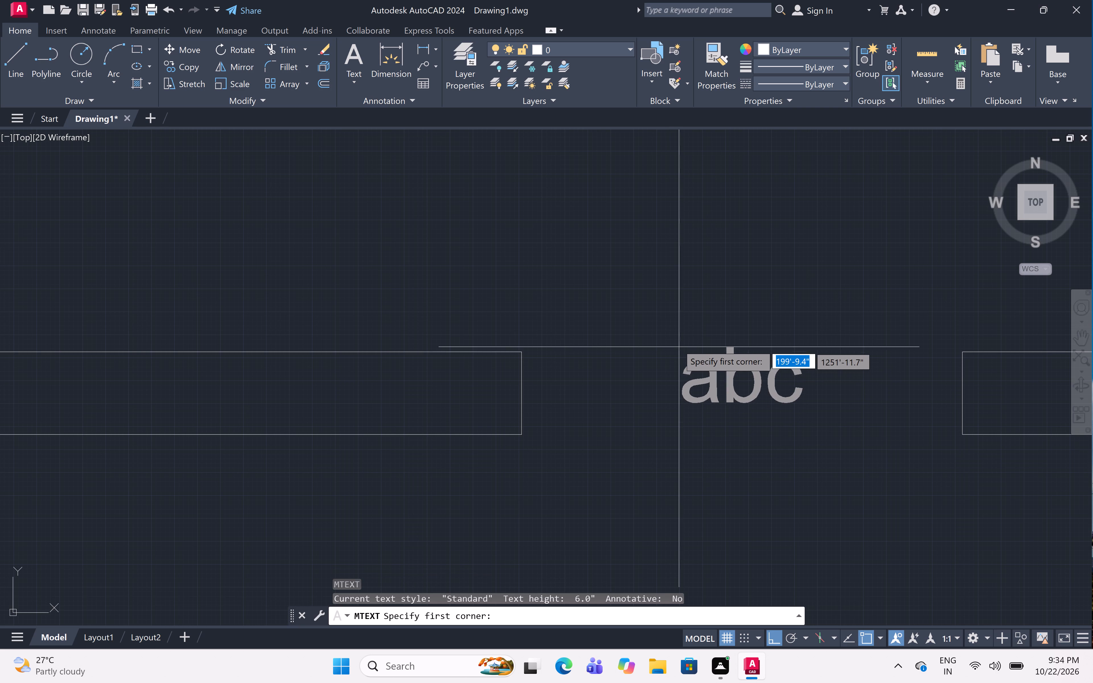
{"action": "left_click_drag", "start_coordinate": [678, 345], "coordinate": [682, 350]}
{"action": "left_click", "coordinate": [813, 446]}
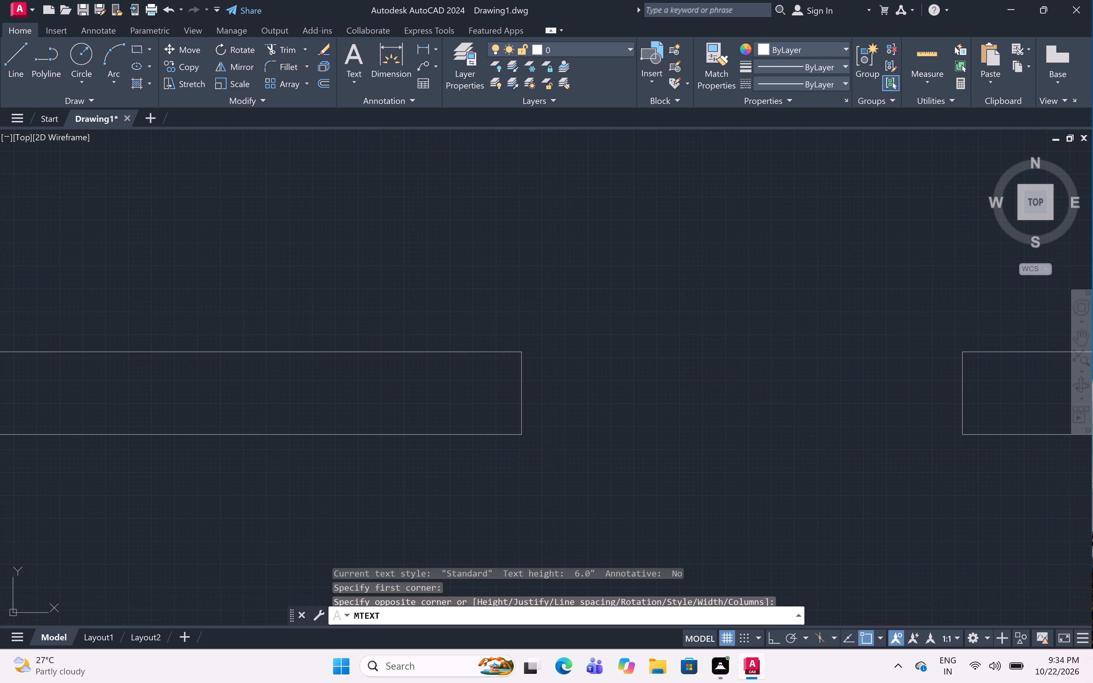
{"action": "key", "text": "d"}
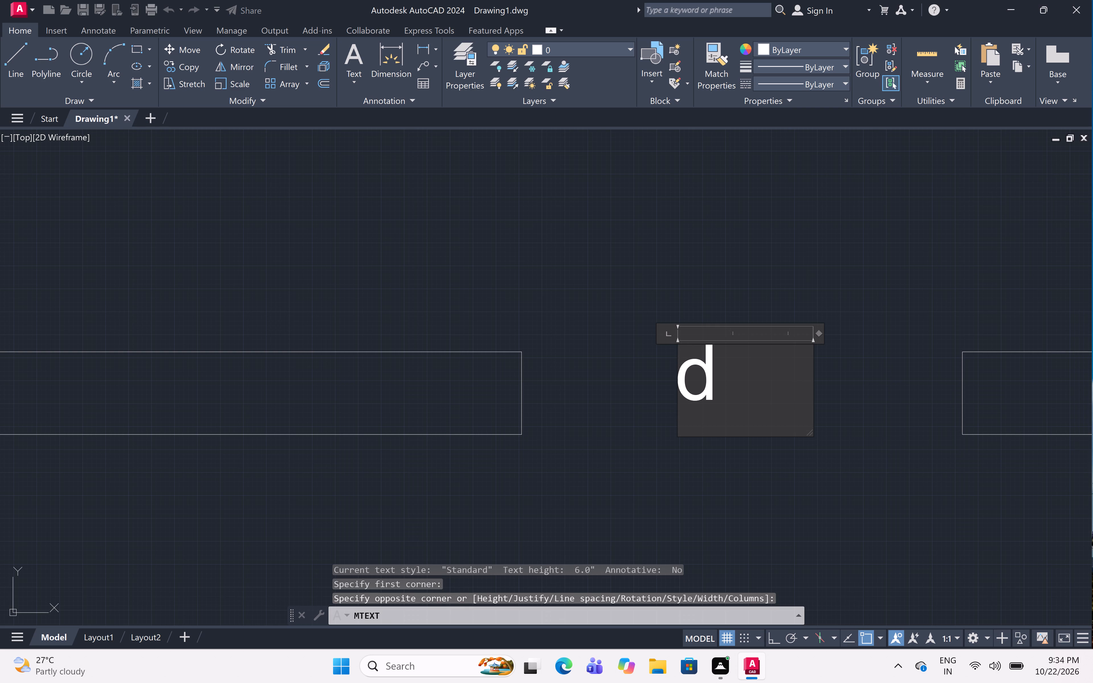
{"action": "key", "text": "BackSpace"}
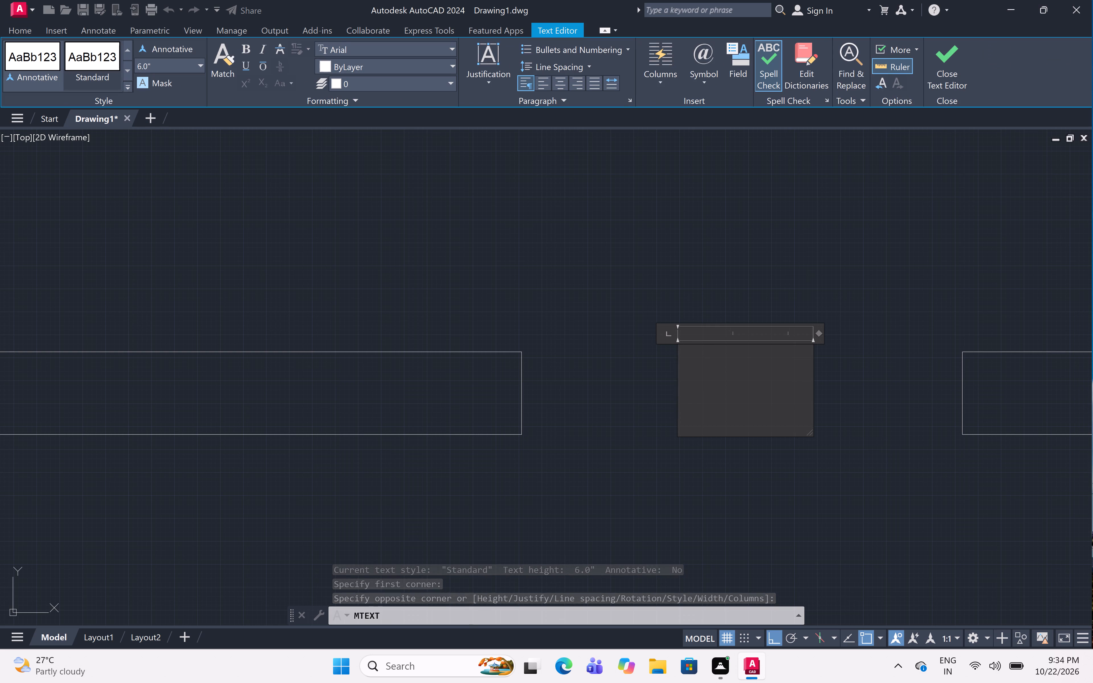
{"action": "key", "text": "d"}
{"action": "left_click_drag", "start_coordinate": [784, 485], "coordinate": [775, 475]}
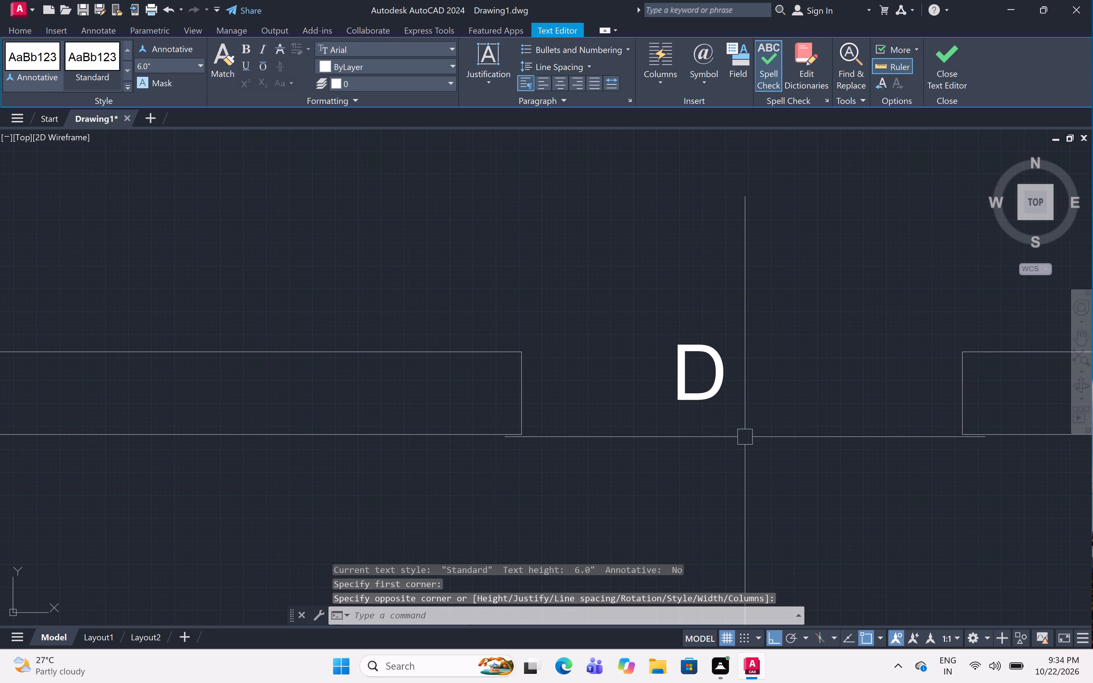
Move the D label about 5" horizontally to the right within its door opening.
{"action": "left_click", "coordinate": [701, 400]}
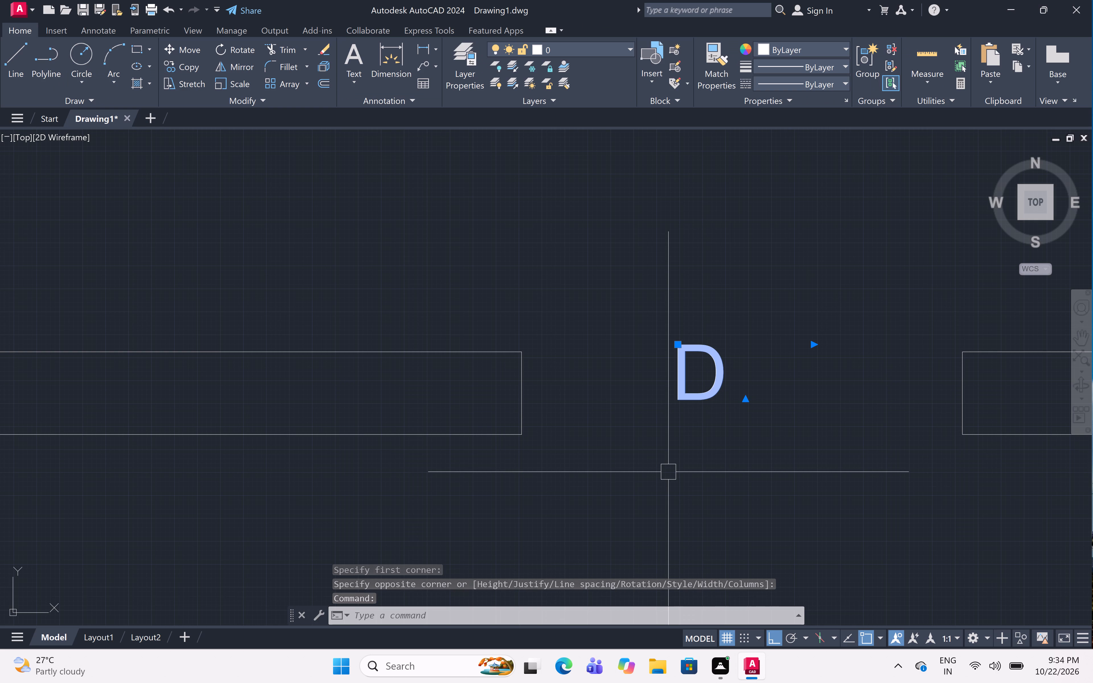
{"action": "type", "text": "M"}
{"action": "key", "text": "space"}
{"action": "scroll", "coordinate": [685, 388], "scroll_direction": "up", "scroll_amount": 2}
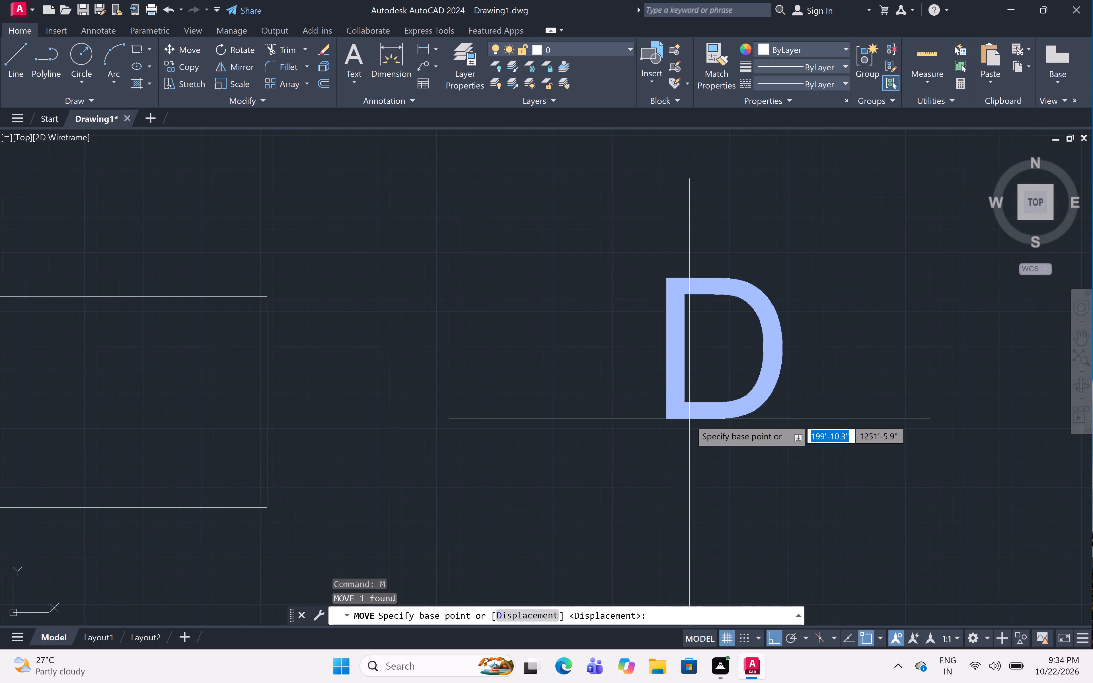
{"action": "left_click", "coordinate": [690, 420]}
{"action": "scroll", "coordinate": [762, 446], "scroll_direction": "down", "scroll_amount": 2}
{"action": "middle_click_drag", "start_coordinate": [775, 445], "coordinate": [693, 452]}
{"action": "scroll", "coordinate": [705, 444], "scroll_direction": "up", "scroll_amount": 4}
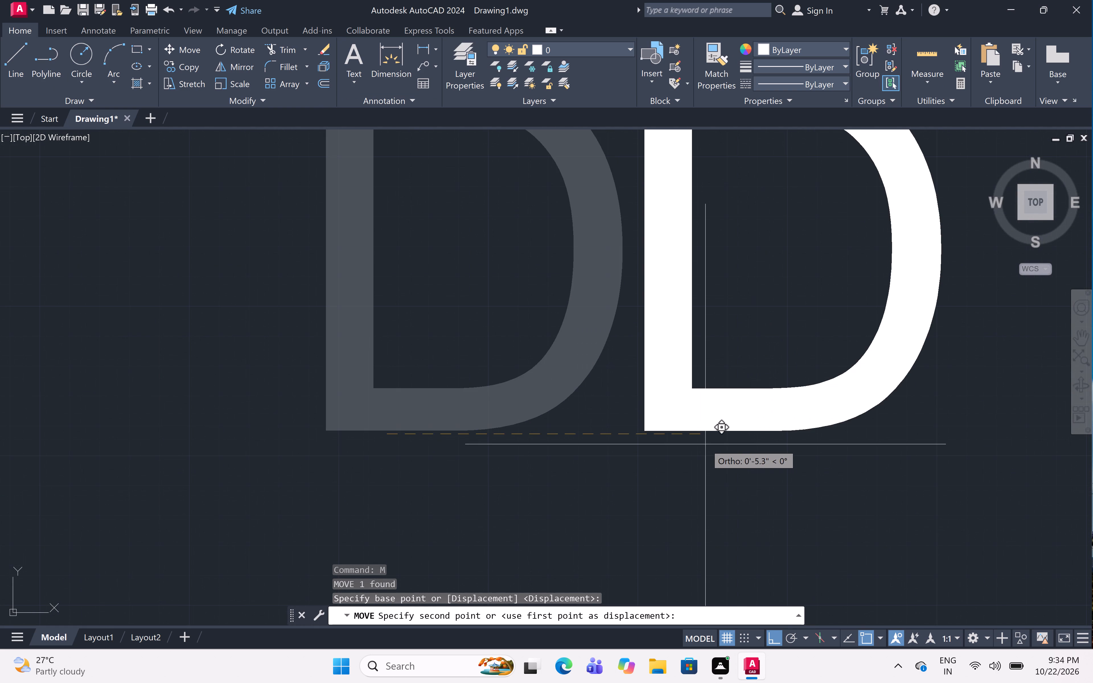
{"action": "left_click", "coordinate": [696, 443]}
{"action": "scroll", "coordinate": [696, 443], "scroll_direction": "down", "scroll_amount": 9}
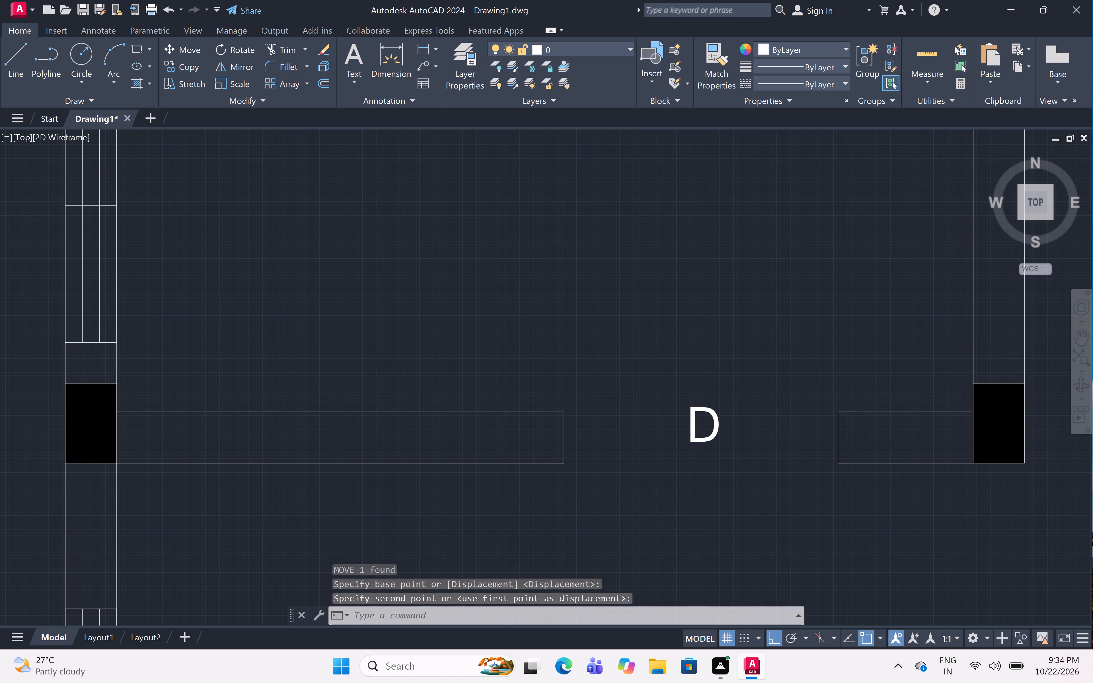
Copy the D label, with Ortho off, into the top-wall door opening just left of the middle column.
{"action": "left_click", "coordinate": [702, 435]}
{"action": "scroll", "coordinate": [682, 455], "scroll_direction": "up", "scroll_amount": 2}
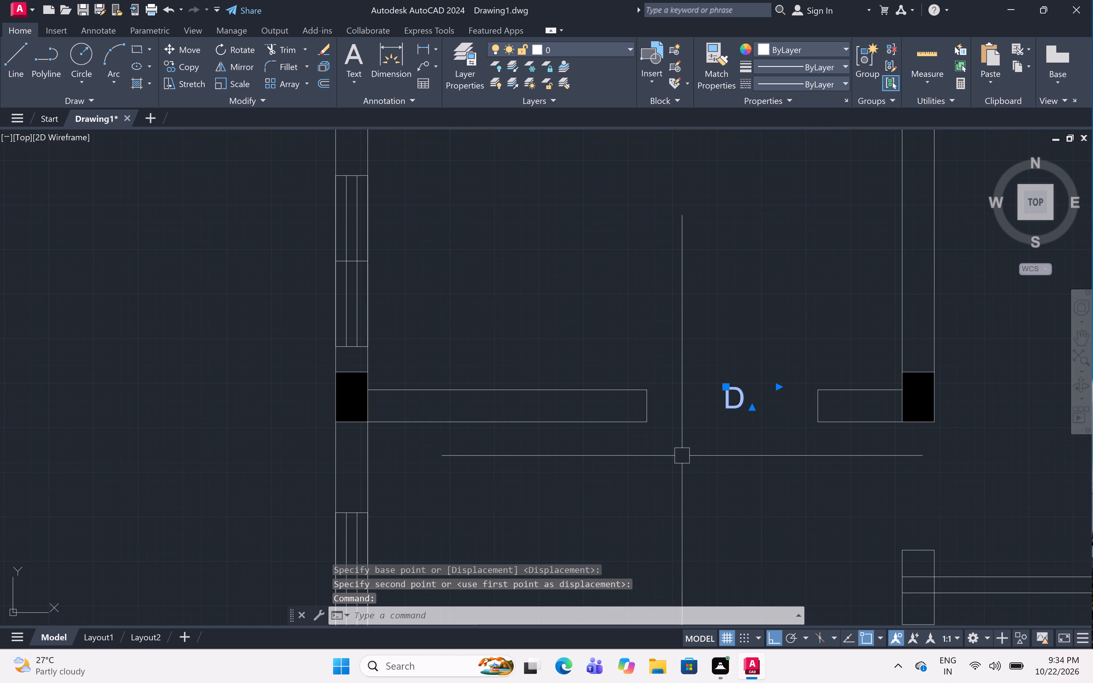
{"action": "key", "text": "c"}
{"action": "type", "text": "O"}
{"action": "key", "text": "space"}
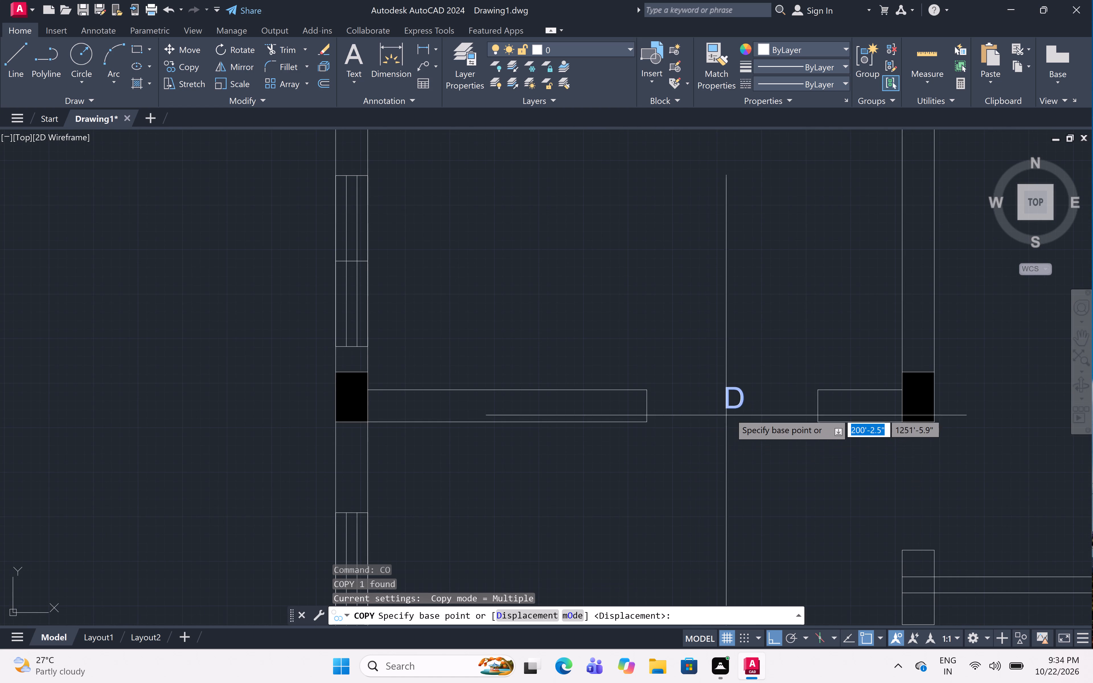
{"action": "left_click", "coordinate": [730, 409]}
{"action": "scroll", "coordinate": [749, 323], "scroll_direction": "down", "scroll_amount": 4}
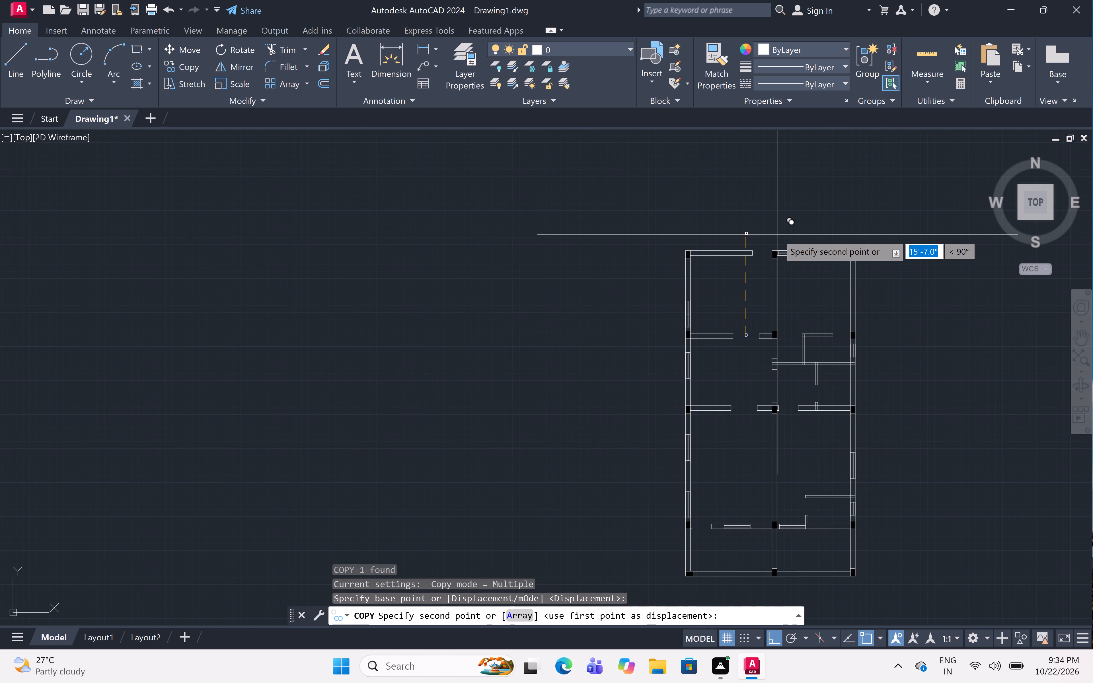
{"action": "key", "text": "F8"}
{"action": "scroll", "coordinate": [787, 242], "scroll_direction": "up", "scroll_amount": 1}
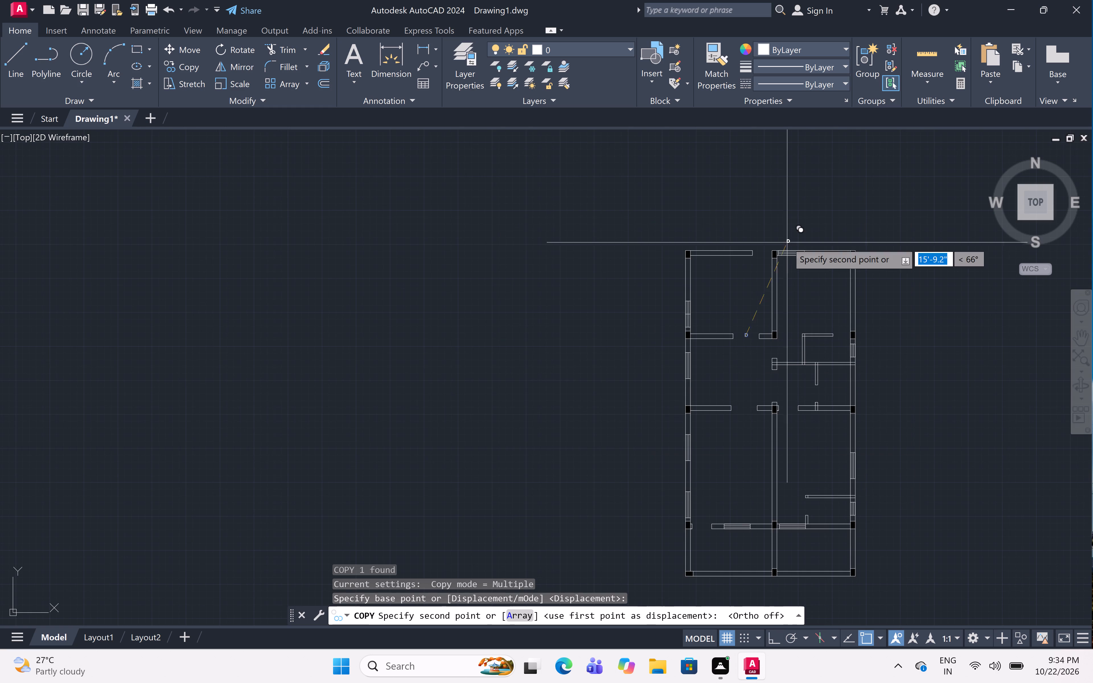
{"action": "scroll", "coordinate": [787, 242], "scroll_direction": "up", "scroll_amount": 4}
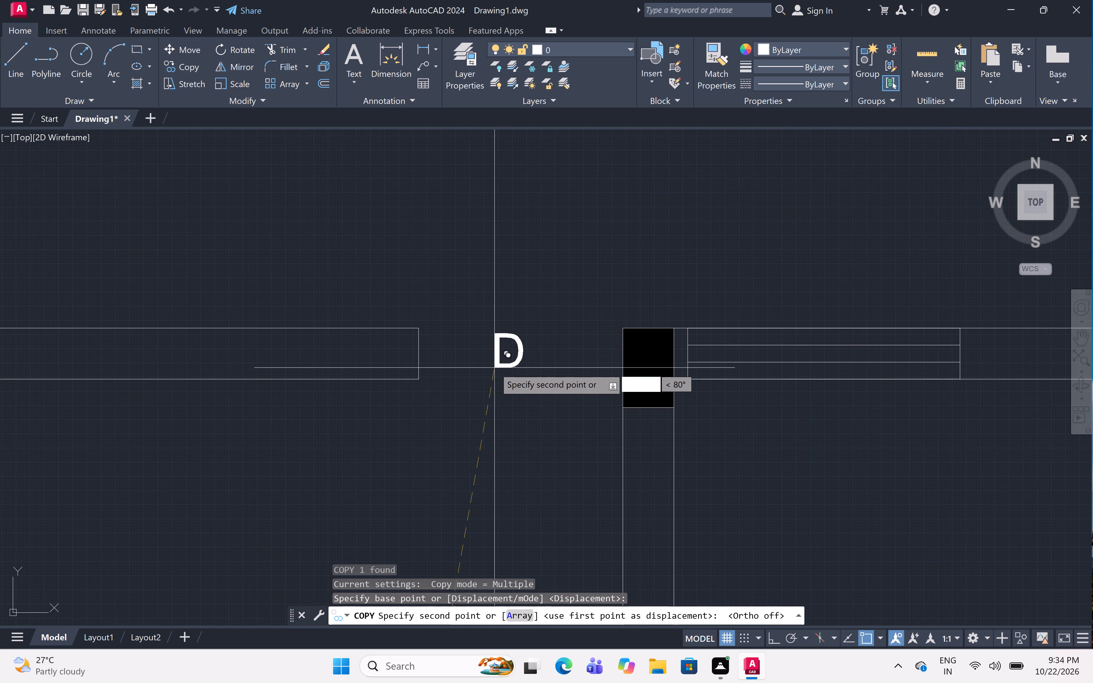
{"action": "left_click", "coordinate": [507, 369]}
Place D copies in the openings to the right of and directly below the middle second-row column.
{"action": "scroll", "coordinate": [541, 295], "scroll_direction": "down", "scroll_amount": 6}
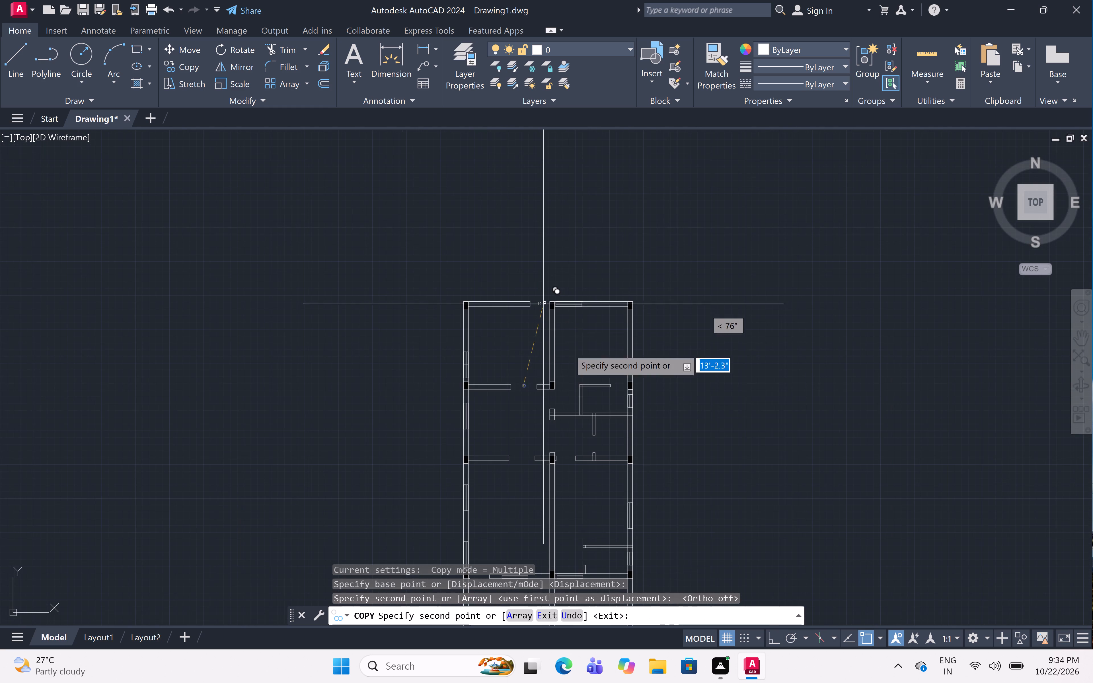
{"action": "scroll", "coordinate": [570, 385], "scroll_direction": "up", "scroll_amount": 5}
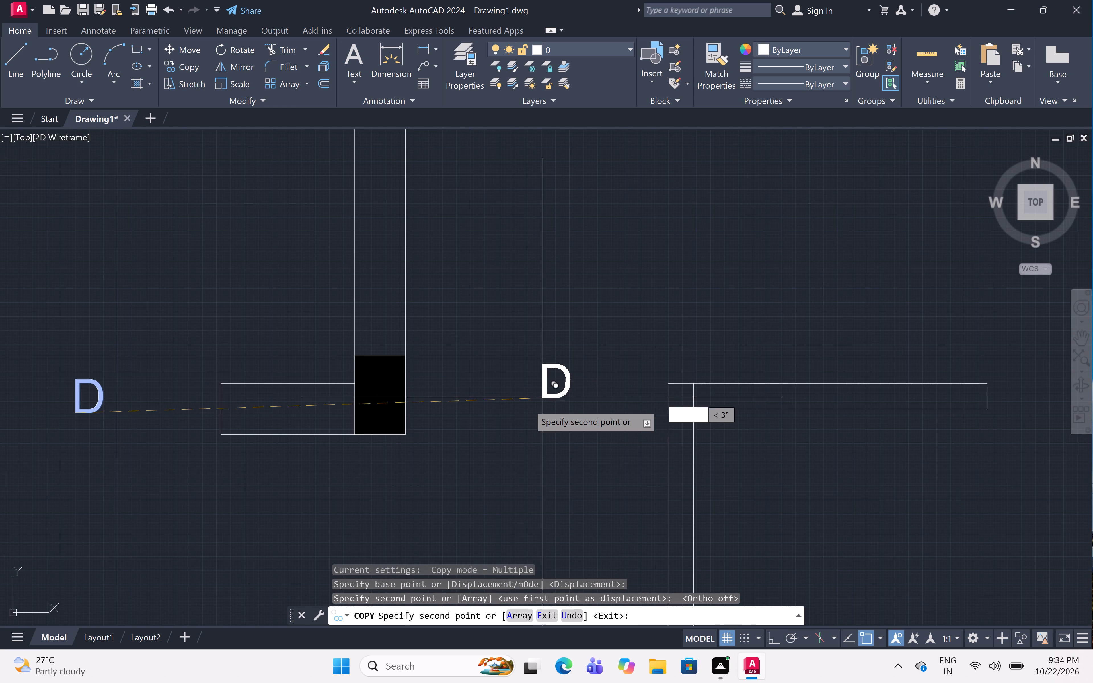
{"action": "left_click", "coordinate": [535, 423]}
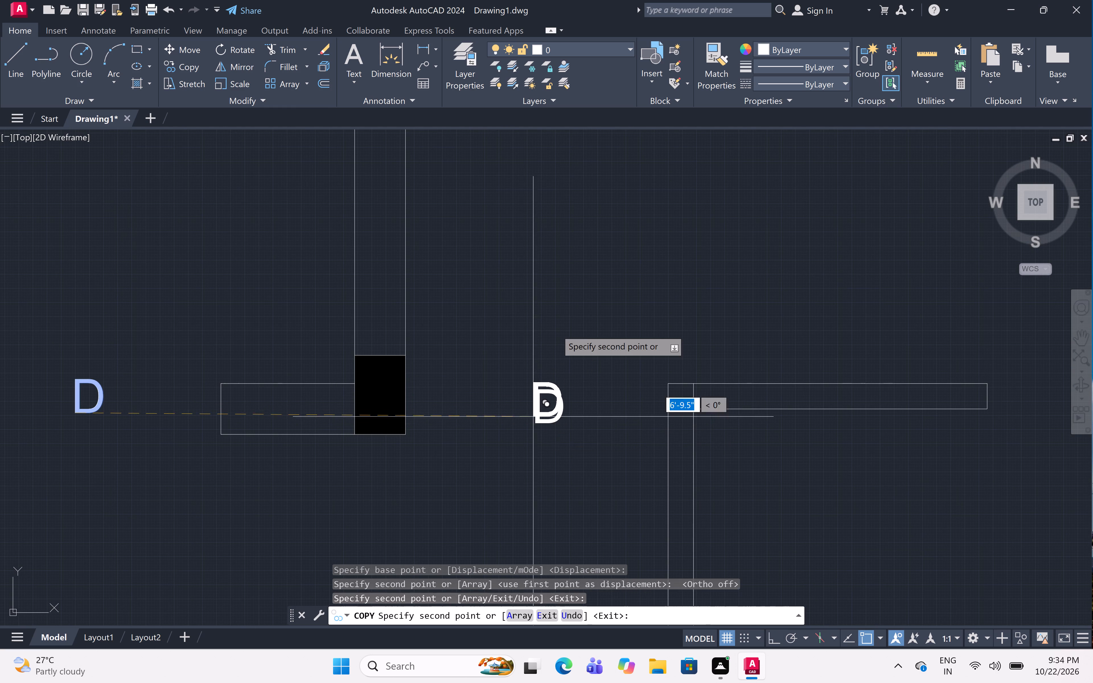
{"action": "scroll", "coordinate": [556, 330], "scroll_direction": "down", "scroll_amount": 6}
{"action": "scroll", "coordinate": [531, 362], "scroll_direction": "up", "scroll_amount": 1}
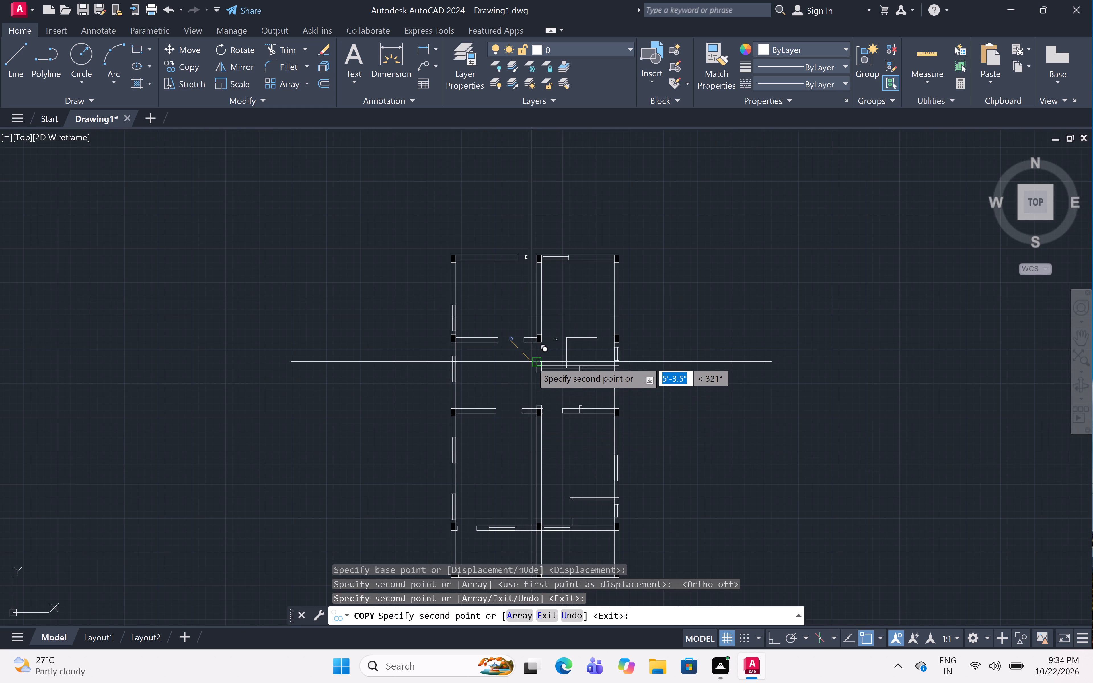
{"action": "scroll", "coordinate": [531, 362], "scroll_direction": "up", "scroll_amount": 4}
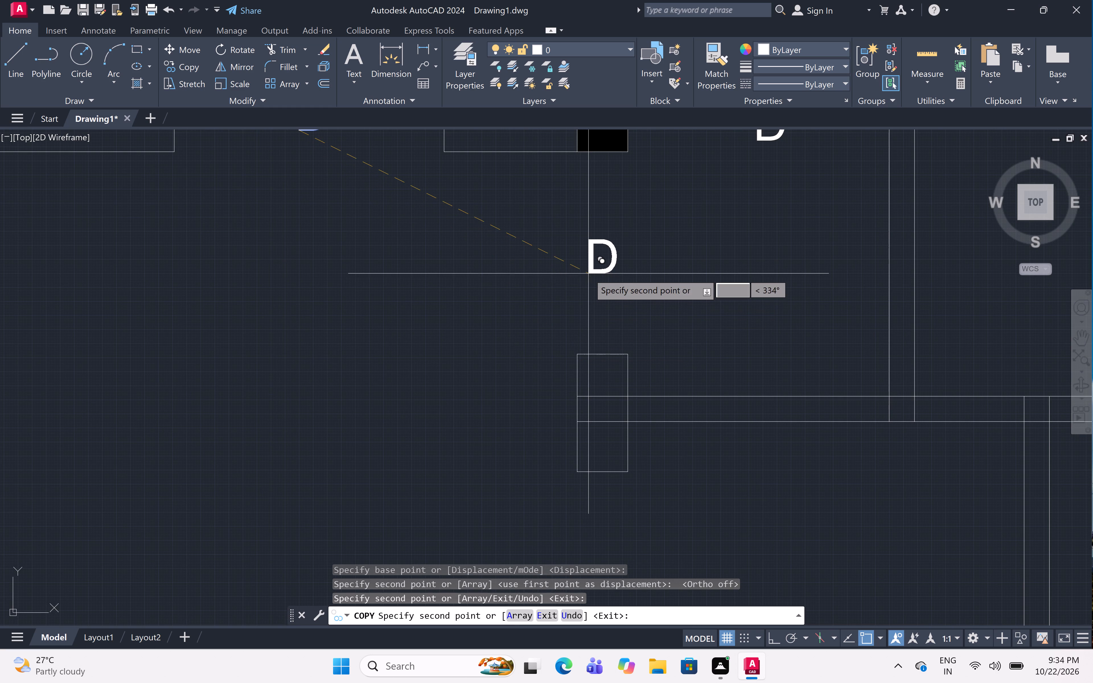
{"action": "left_click", "coordinate": [588, 272]}
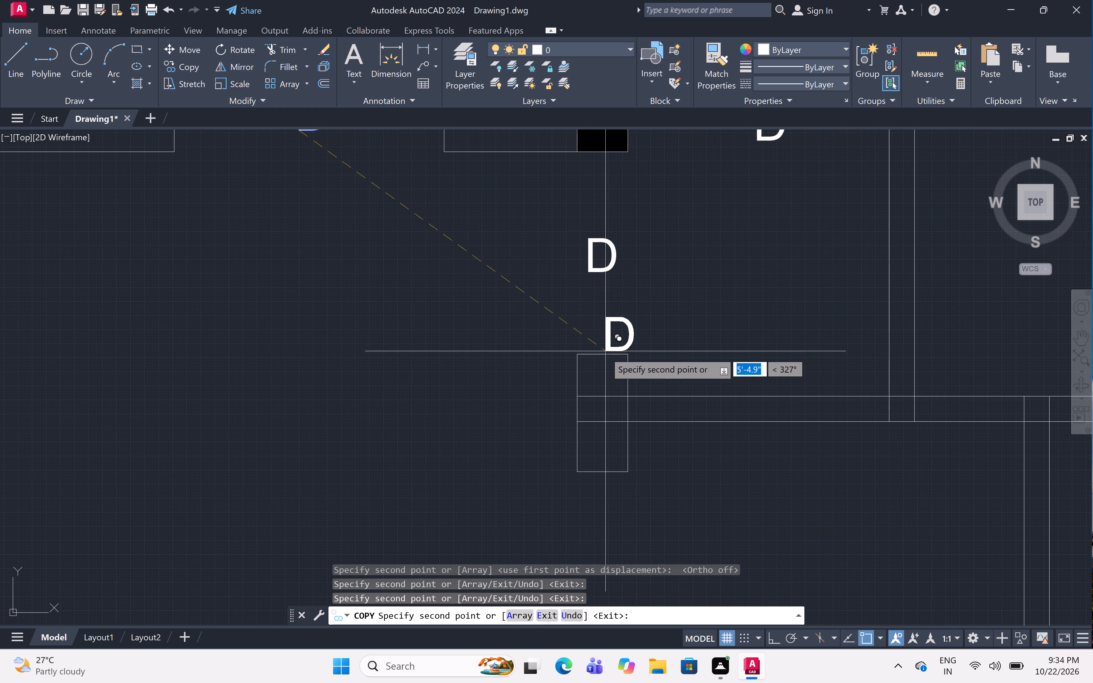
Place D copies in the opening right of the middle third-row column and in the short vertical partition of the lower-right room.
{"action": "scroll", "coordinate": [601, 336], "scroll_direction": "down", "scroll_amount": 6}
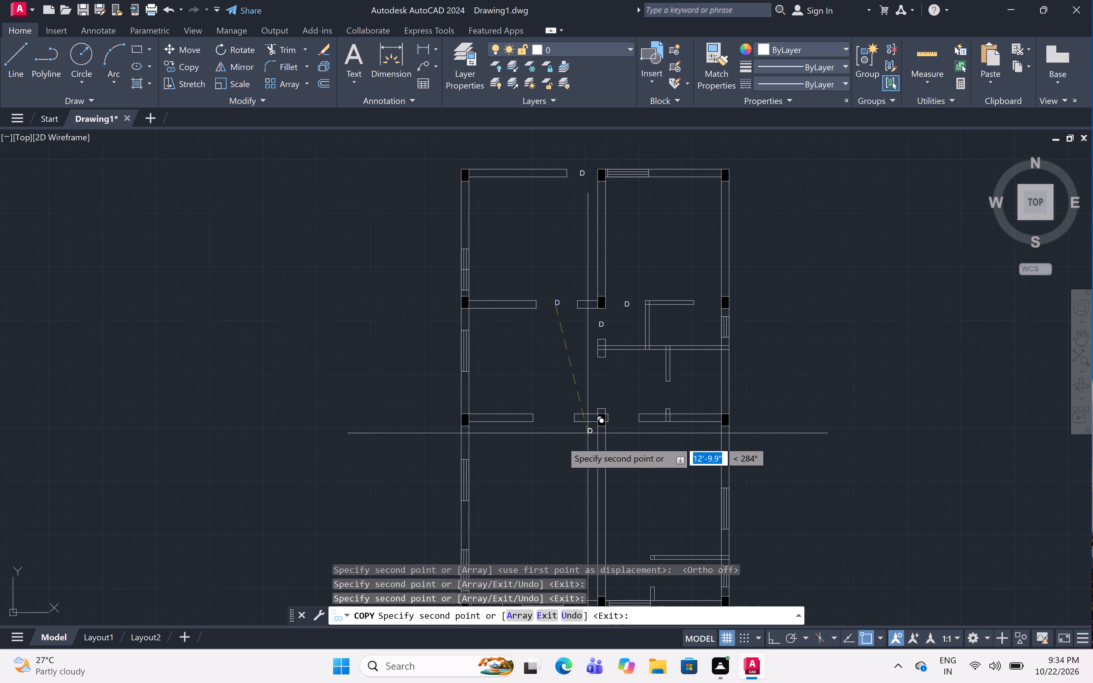
{"action": "scroll", "coordinate": [621, 421], "scroll_direction": "up", "scroll_amount": 4}
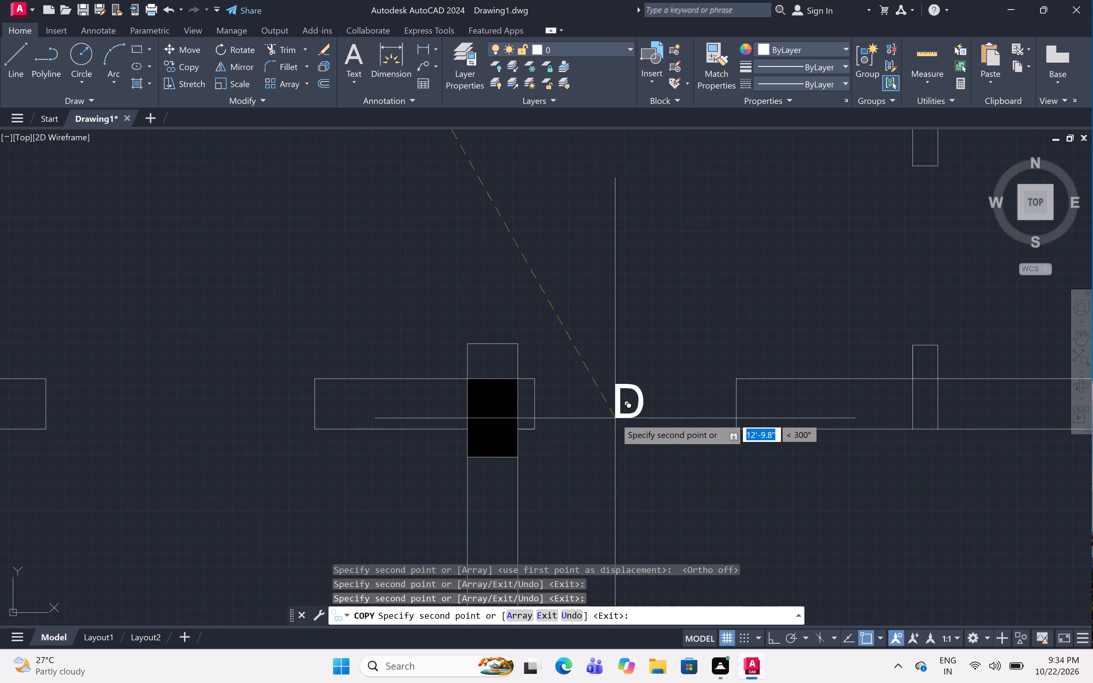
{"action": "left_click", "coordinate": [615, 418]}
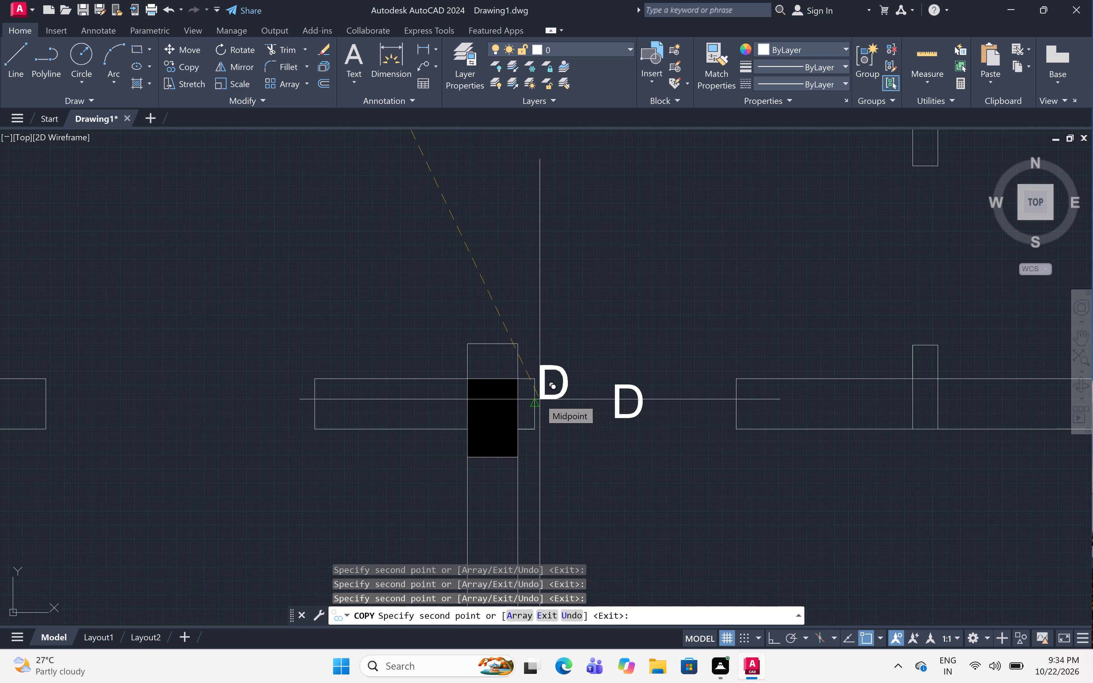
{"action": "scroll", "coordinate": [593, 350], "scroll_direction": "down", "scroll_amount": 4}
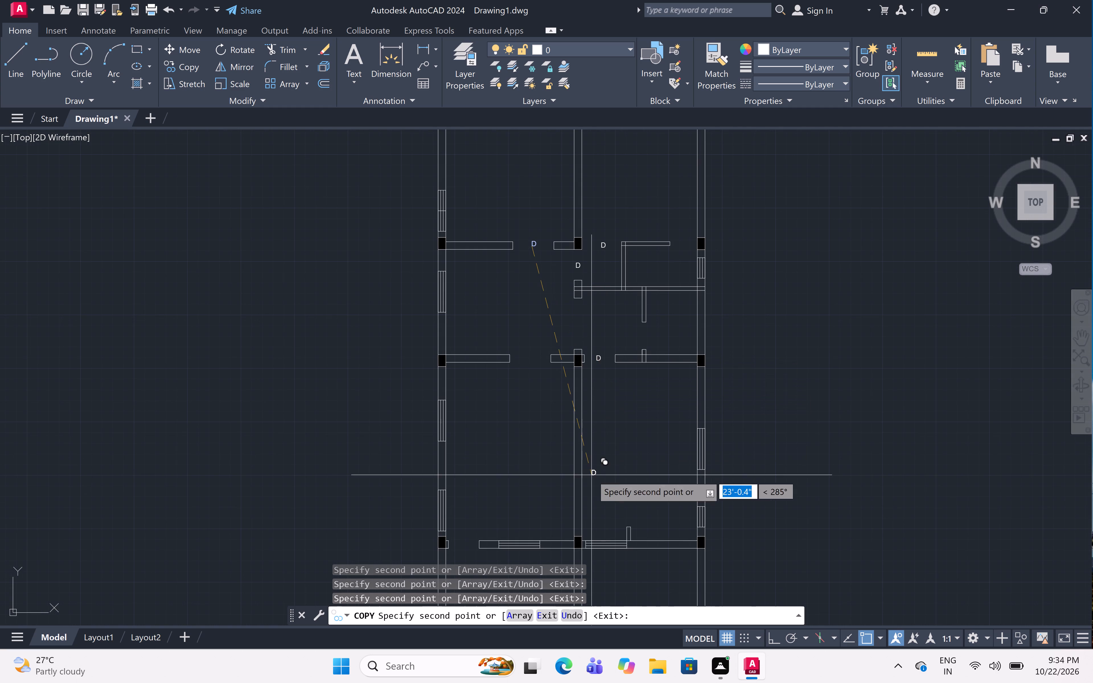
{"action": "scroll", "coordinate": [622, 524], "scroll_direction": "up", "scroll_amount": 3}
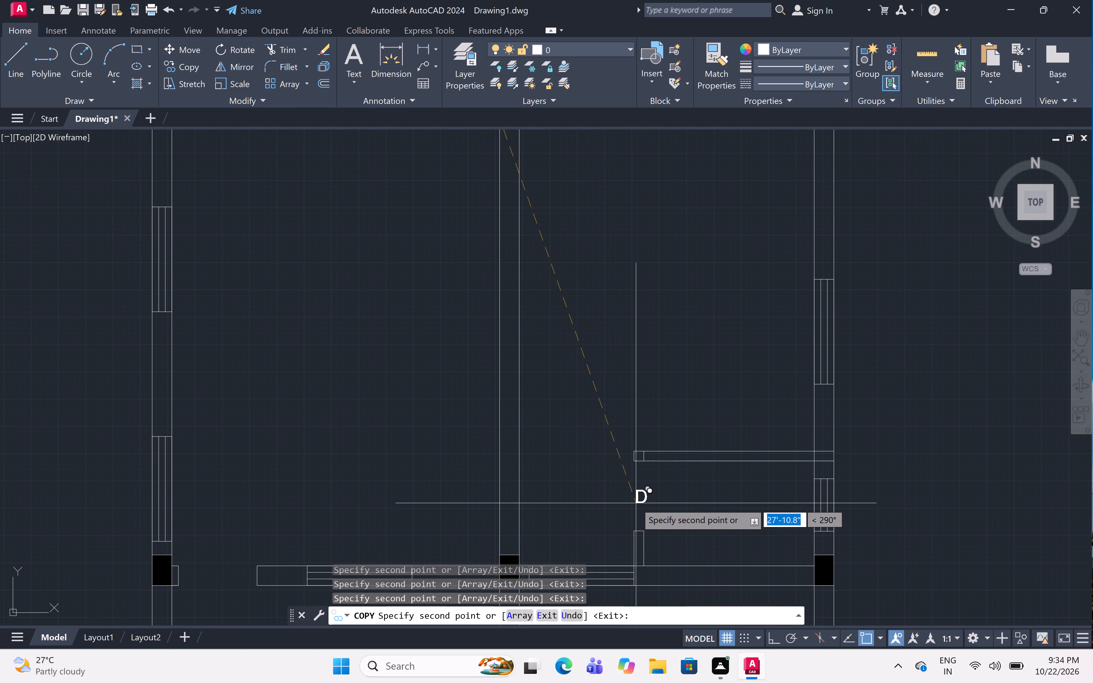
{"action": "left_click", "coordinate": [635, 503]}
{"action": "scroll", "coordinate": [609, 428], "scroll_direction": "down", "scroll_amount": 4}
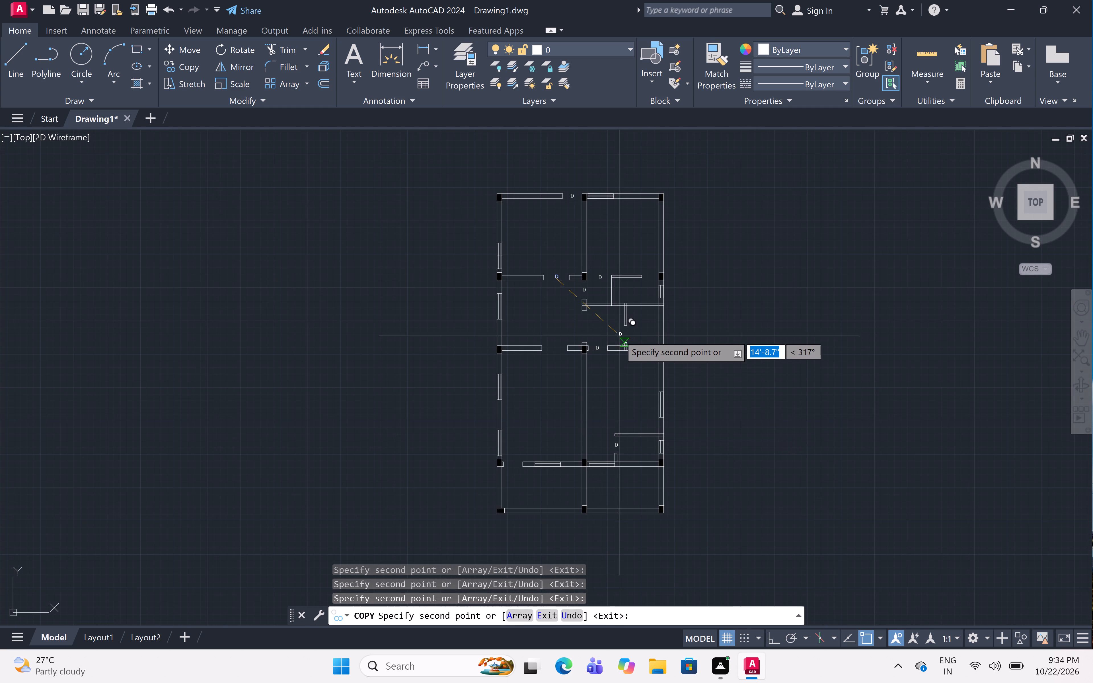
Place D copies in the short vertical partition above the third-row wall and in the opening beside the right second-row column.
{"action": "scroll", "coordinate": [623, 324], "scroll_direction": "up", "scroll_amount": 5}
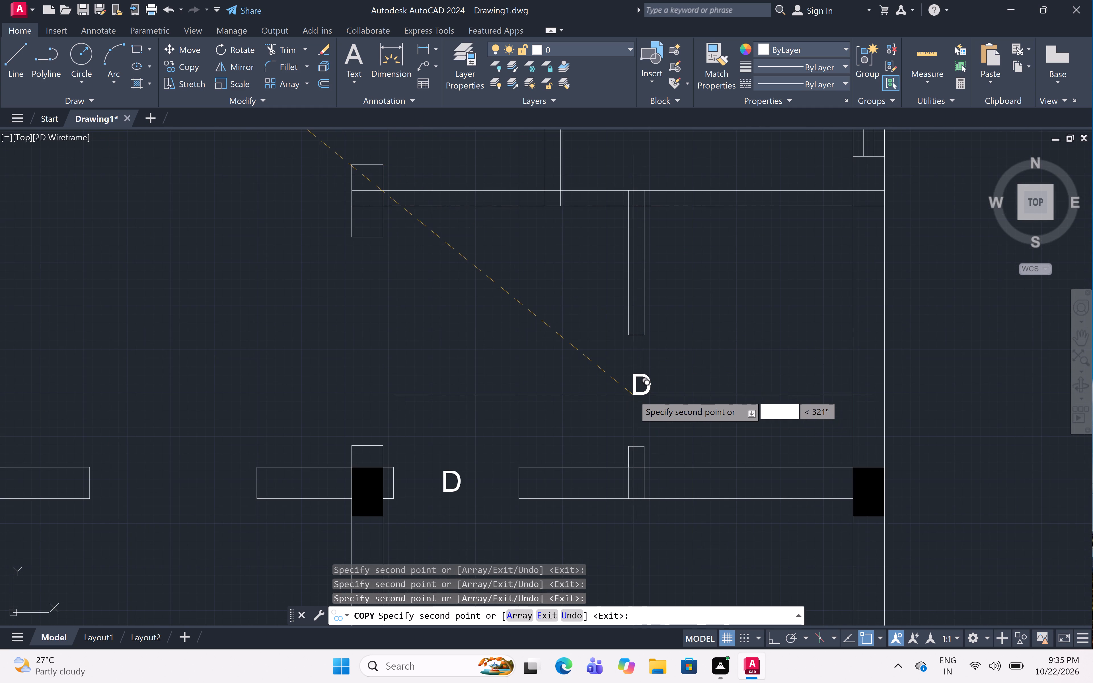
{"action": "left_click", "coordinate": [632, 398]}
{"action": "scroll", "coordinate": [548, 406], "scroll_direction": "down", "scroll_amount": 4}
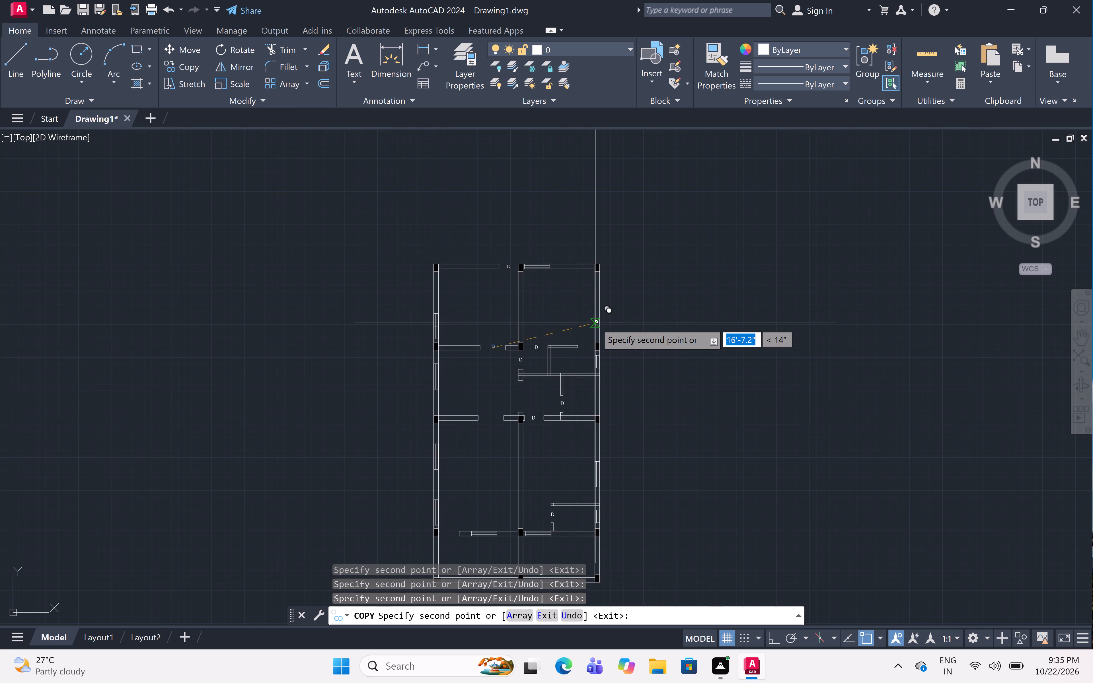
{"action": "scroll", "coordinate": [578, 350], "scroll_direction": "up", "scroll_amount": 6}
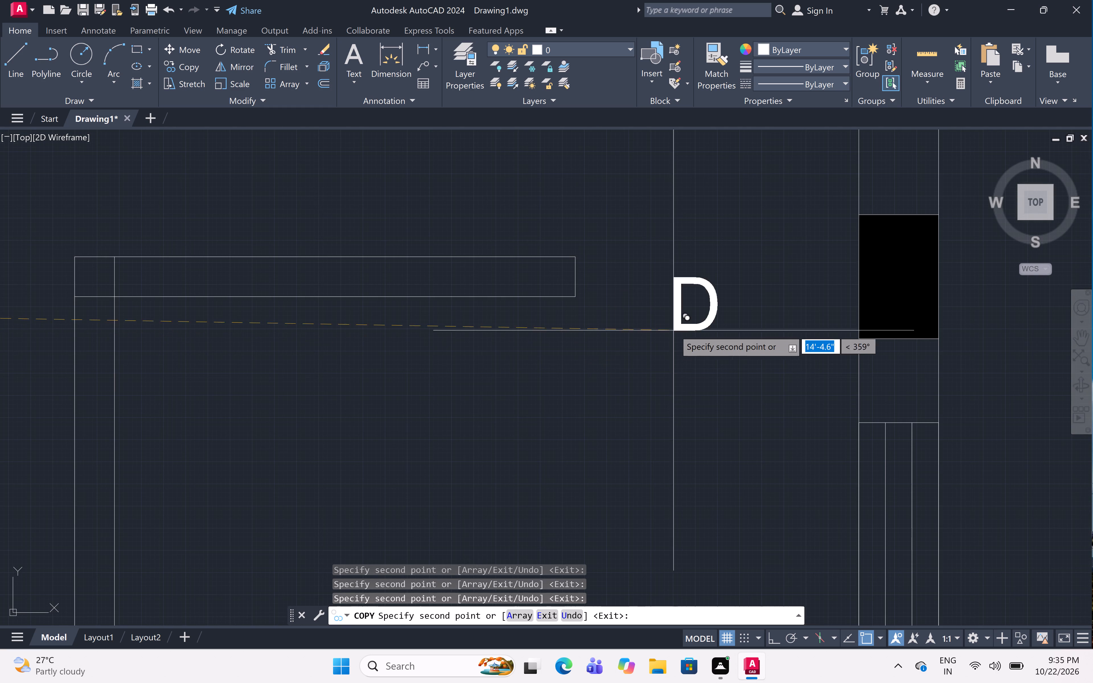
{"action": "left_click", "coordinate": [696, 304]}
{"action": "scroll", "coordinate": [680, 331], "scroll_direction": "down", "scroll_amount": 6}
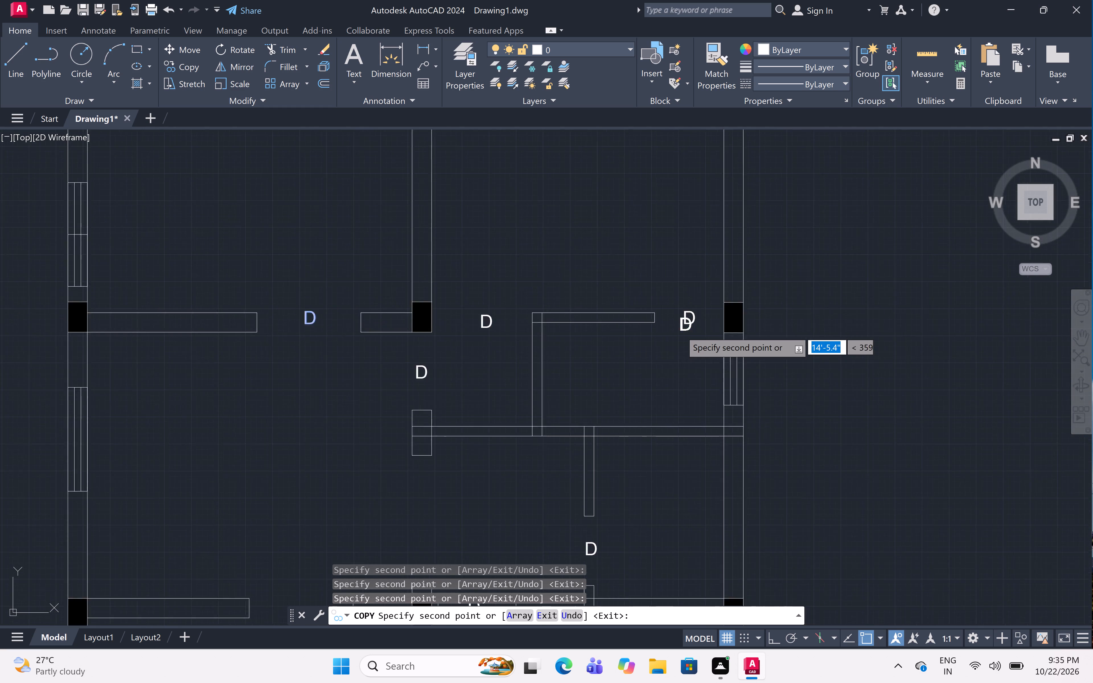
{"action": "scroll", "coordinate": [680, 331], "scroll_direction": "down", "scroll_amount": 2}
{"action": "scroll", "coordinate": [675, 355], "scroll_direction": "down", "scroll_amount": 2}
{"action": "scroll", "coordinate": [596, 462], "scroll_direction": "up", "scroll_amount": 5}
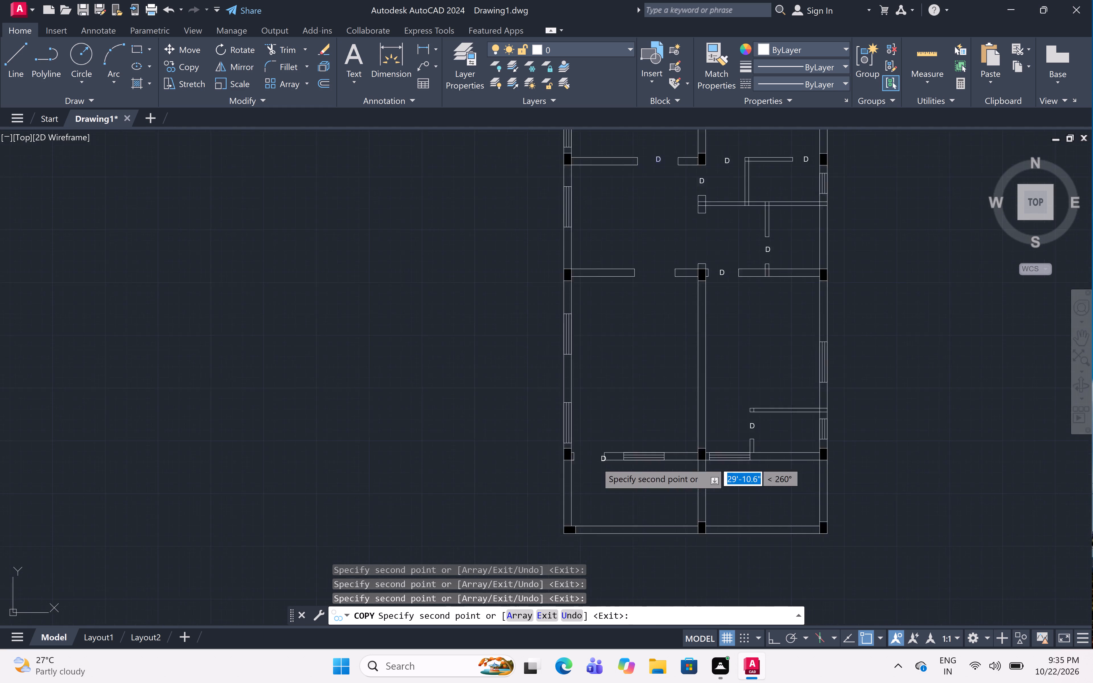
{"action": "scroll", "coordinate": [570, 448], "scroll_direction": "down", "scroll_amount": 2}
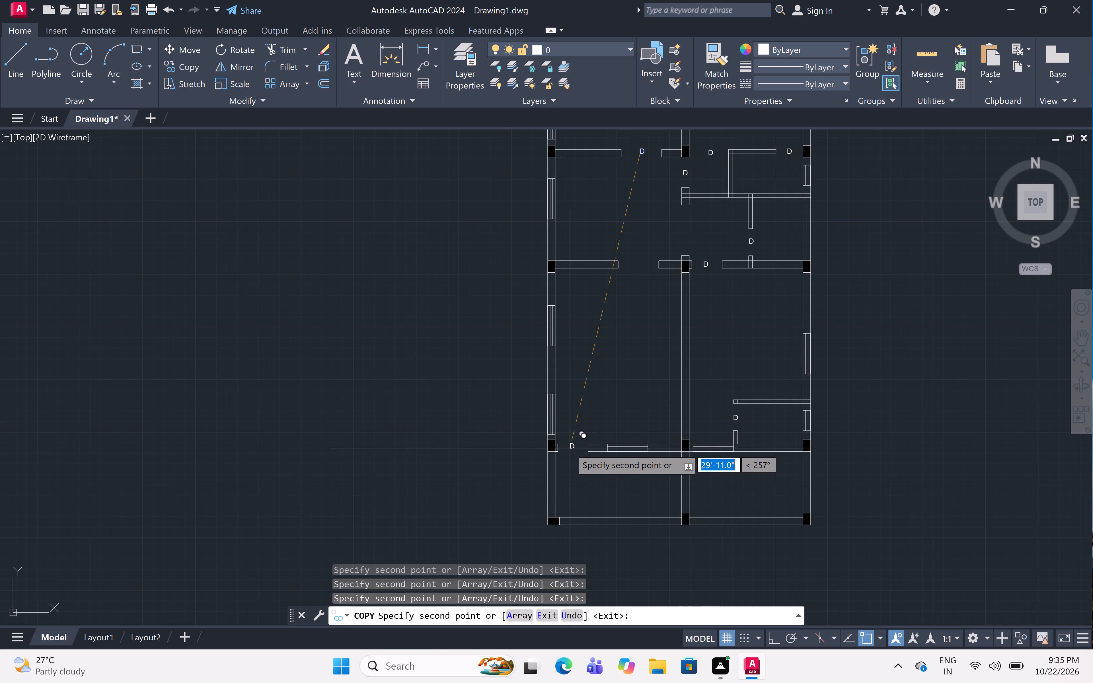
{"action": "key", "text": "Escape"}
Trim away both lines of the middle vertical wall between the fourth-row column and the bottom-row column.
{"action": "type", "text": "TR"}
{"action": "key", "text": "space"}
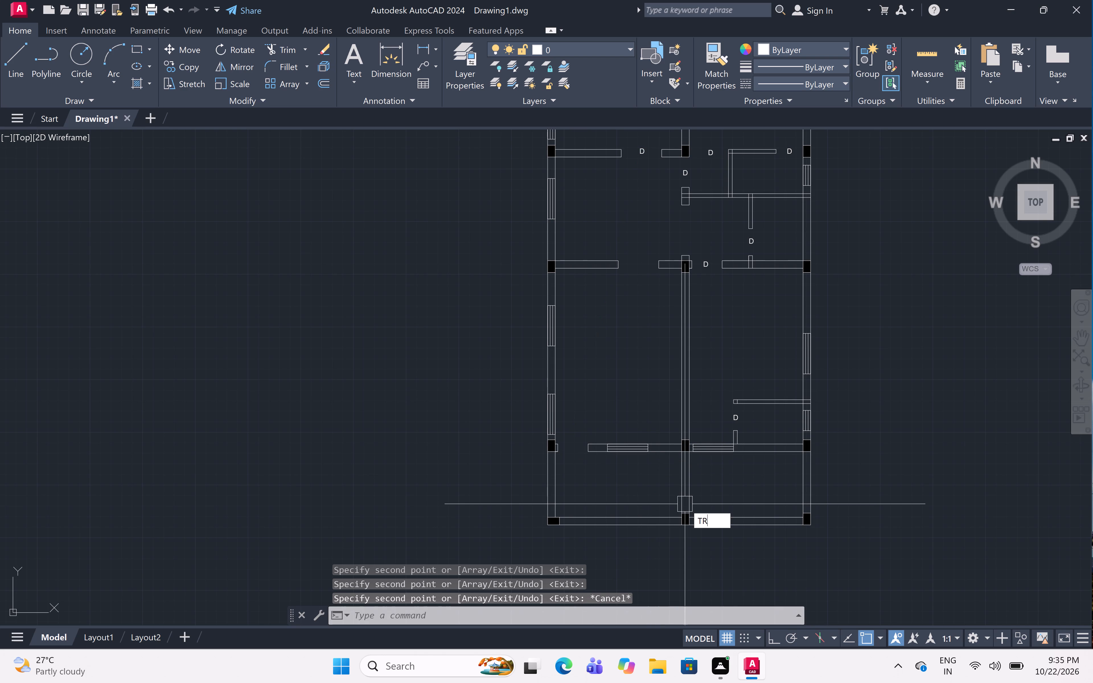
{"action": "left_click", "coordinate": [701, 480]}
{"action": "left_click", "coordinate": [665, 479]}
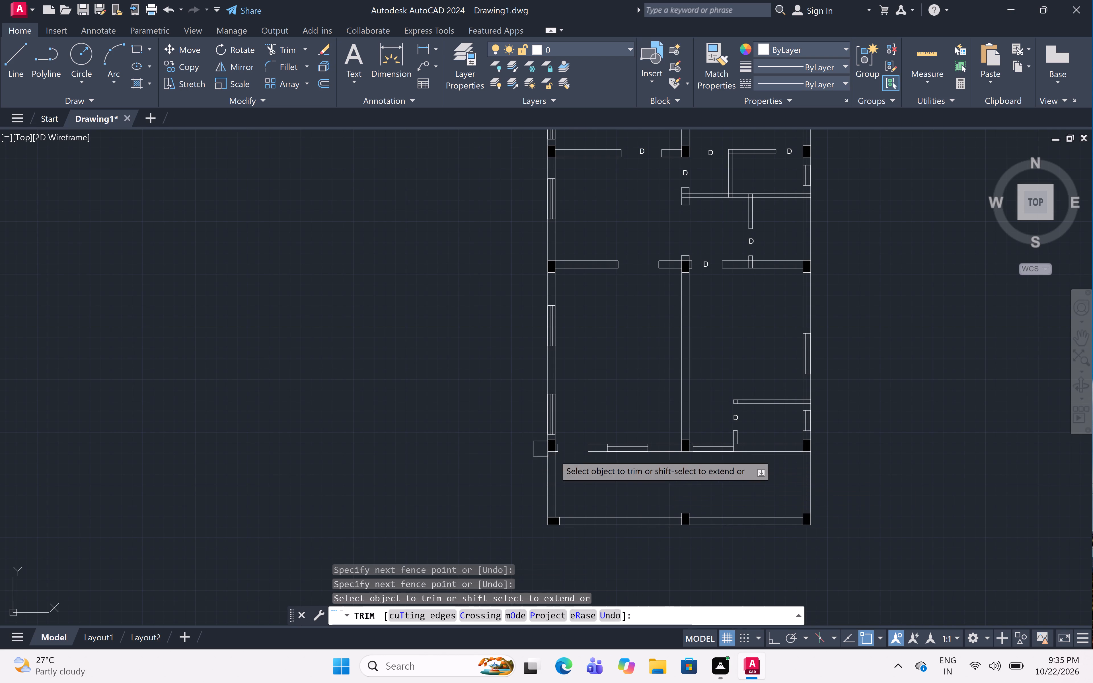
{"action": "scroll", "coordinate": [568, 446], "scroll_direction": "up", "scroll_amount": 4}
{"action": "type", "text": "MT"}
{"action": "key", "text": "space"}
{"action": "key", "text": "Escape"}
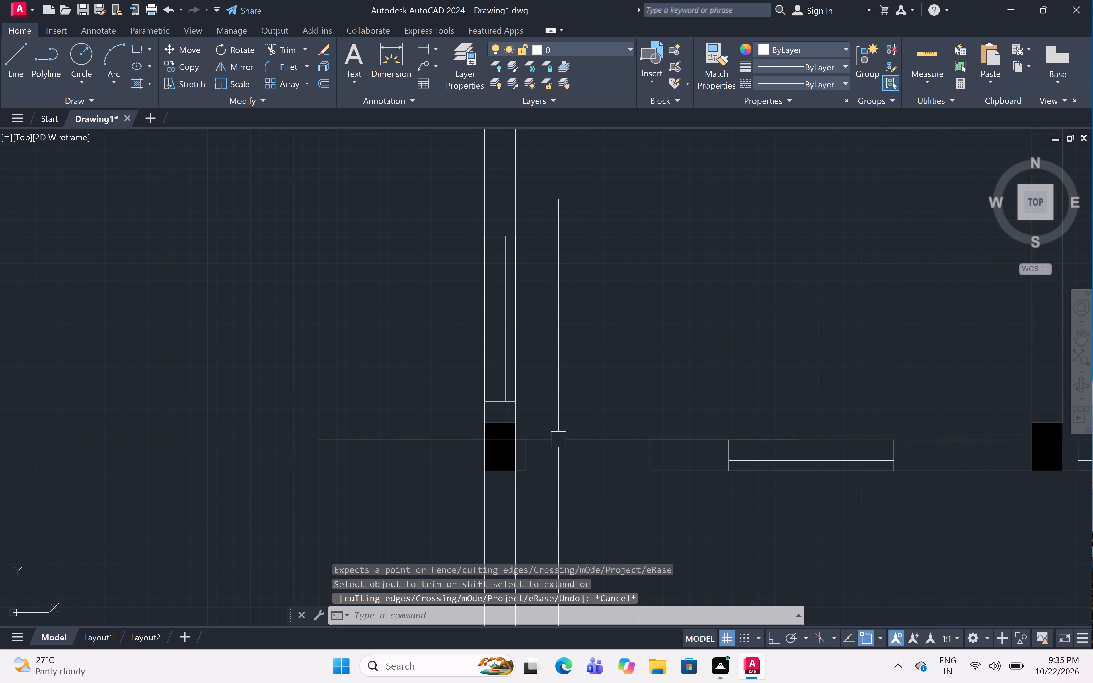
Add 6" multiline text MD in the fourth-row wall opening beside the left column.
{"action": "type", "text": "MT"}
{"action": "key", "text": "space"}
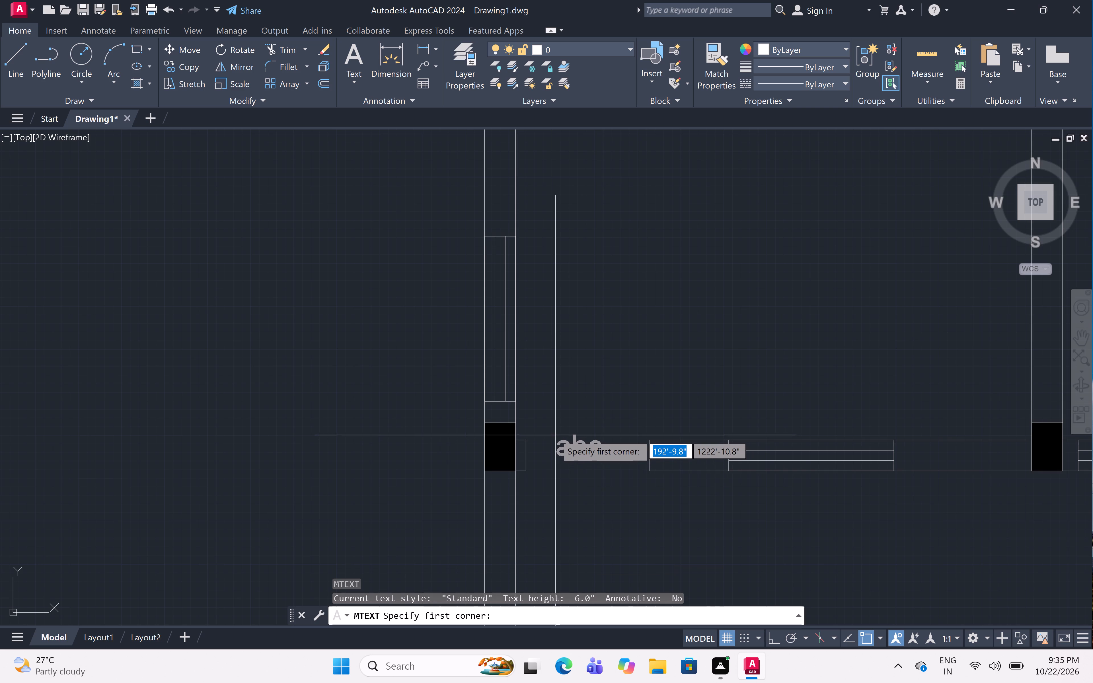
{"action": "left_click", "coordinate": [555, 435]}
{"action": "left_click", "coordinate": [602, 462]}
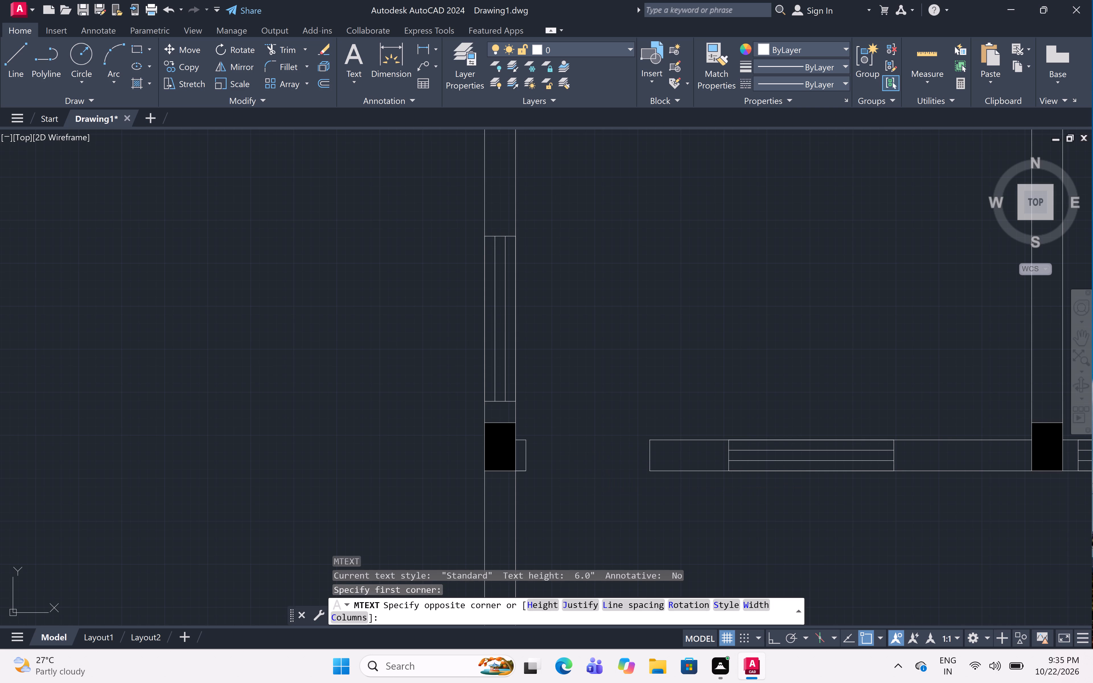
{"action": "key", "text": "m"}
{"action": "key", "text": "d"}
{"action": "left_click", "coordinate": [612, 482]}
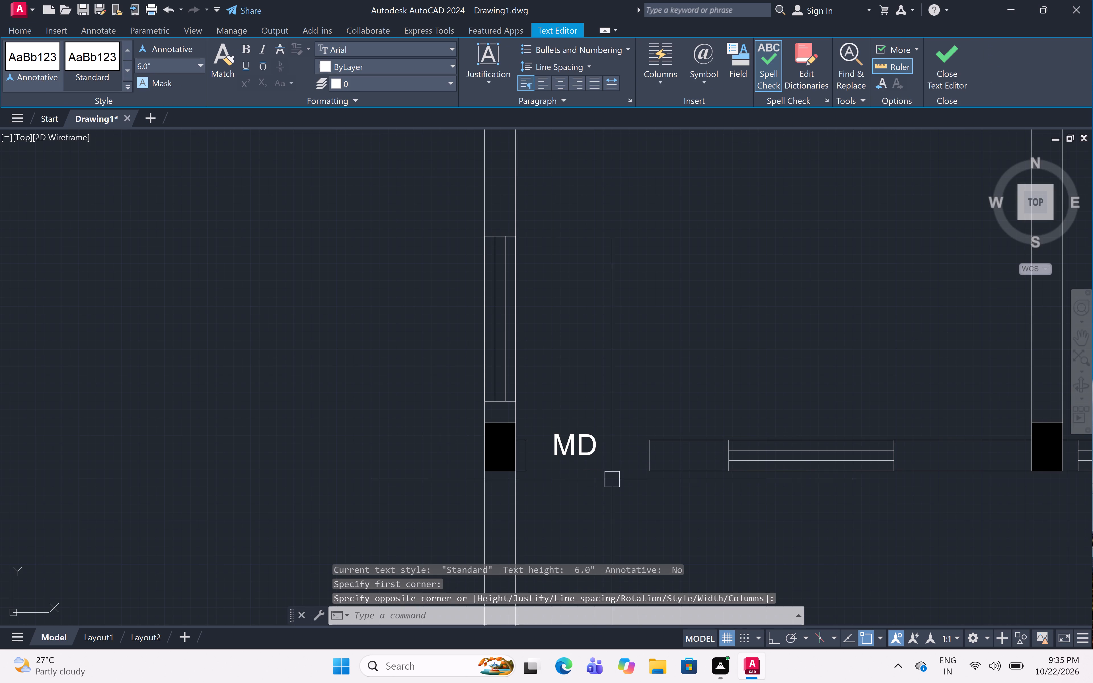
Move the MD label so it sits centred in its opening, in line with the wall.
{"action": "left_click", "coordinate": [588, 447]}
{"action": "type", "text": "M"}
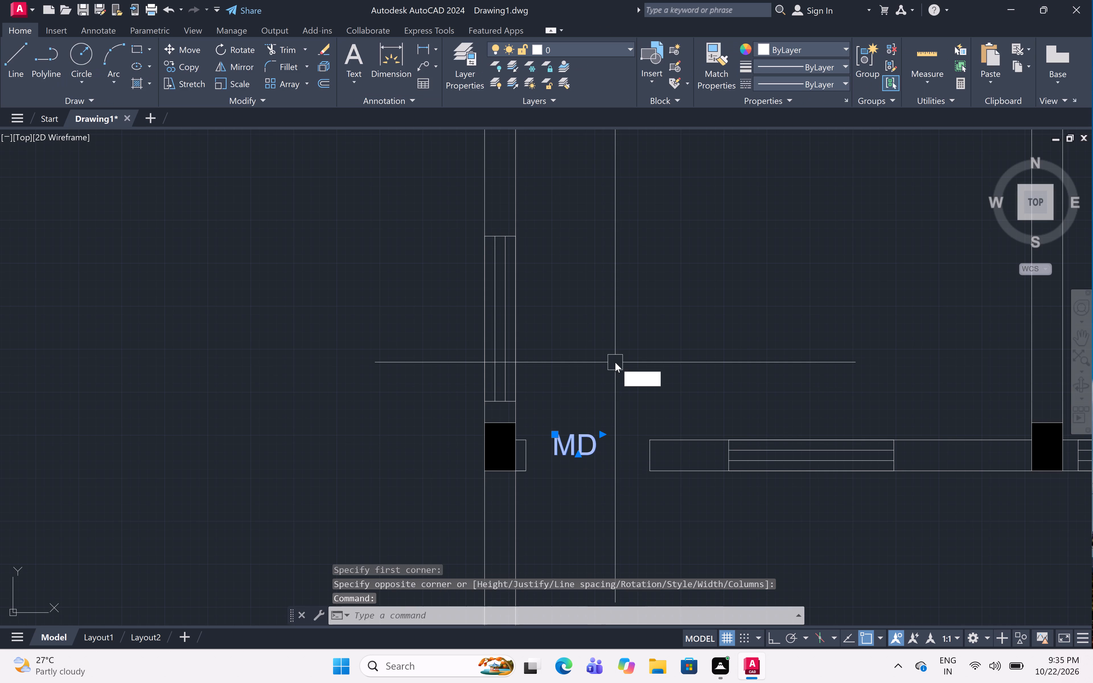
{"action": "key", "text": "space"}
{"action": "left_click", "coordinate": [581, 447]}
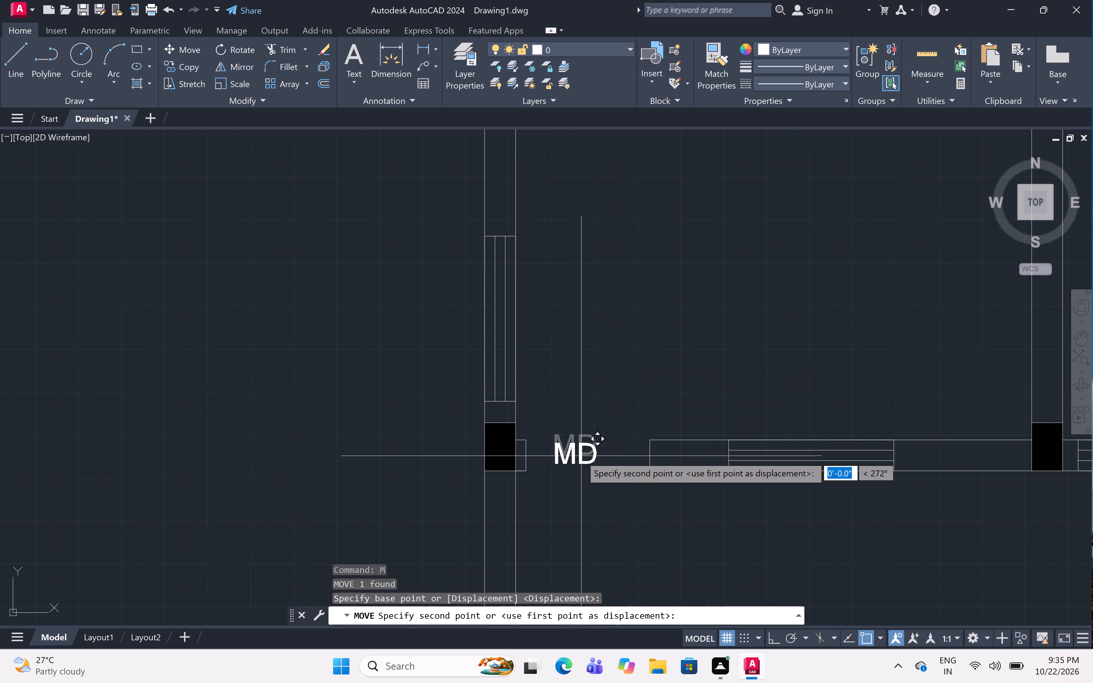
{"action": "left_click", "coordinate": [585, 462]}
{"action": "left_click", "coordinate": [589, 450]}
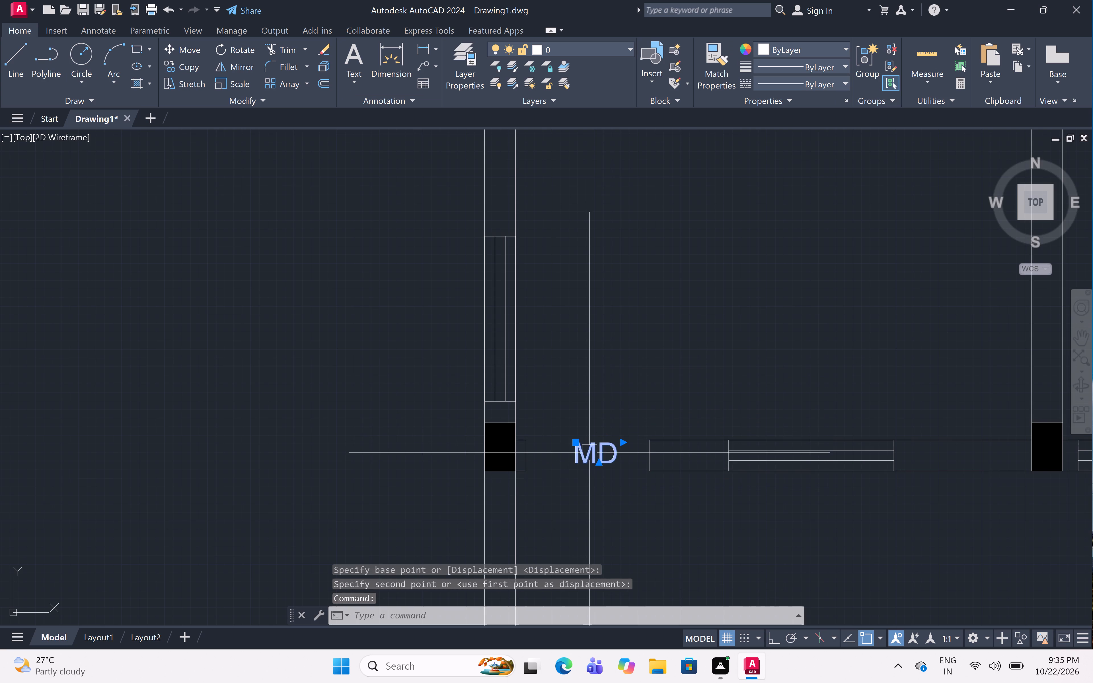
{"action": "scroll", "coordinate": [589, 456], "scroll_direction": "up", "scroll_amount": 3}
{"action": "type", "text": "M"}
{"action": "key", "text": "space"}
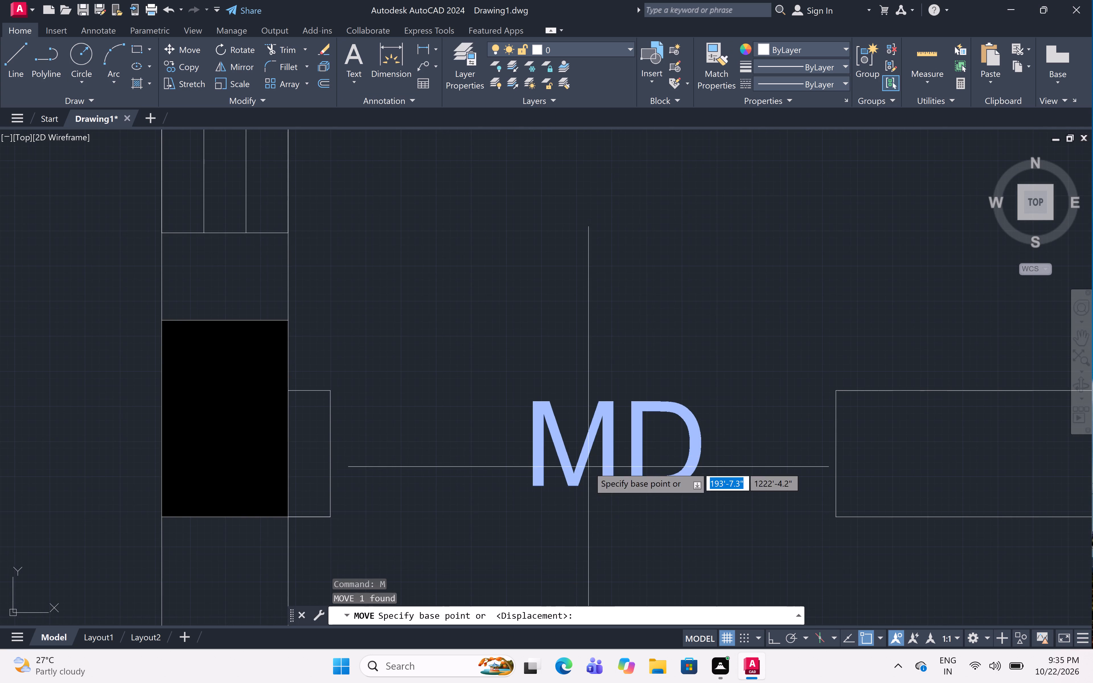
{"action": "left_click", "coordinate": [589, 467]}
{"action": "left_click", "coordinate": [554, 473]}
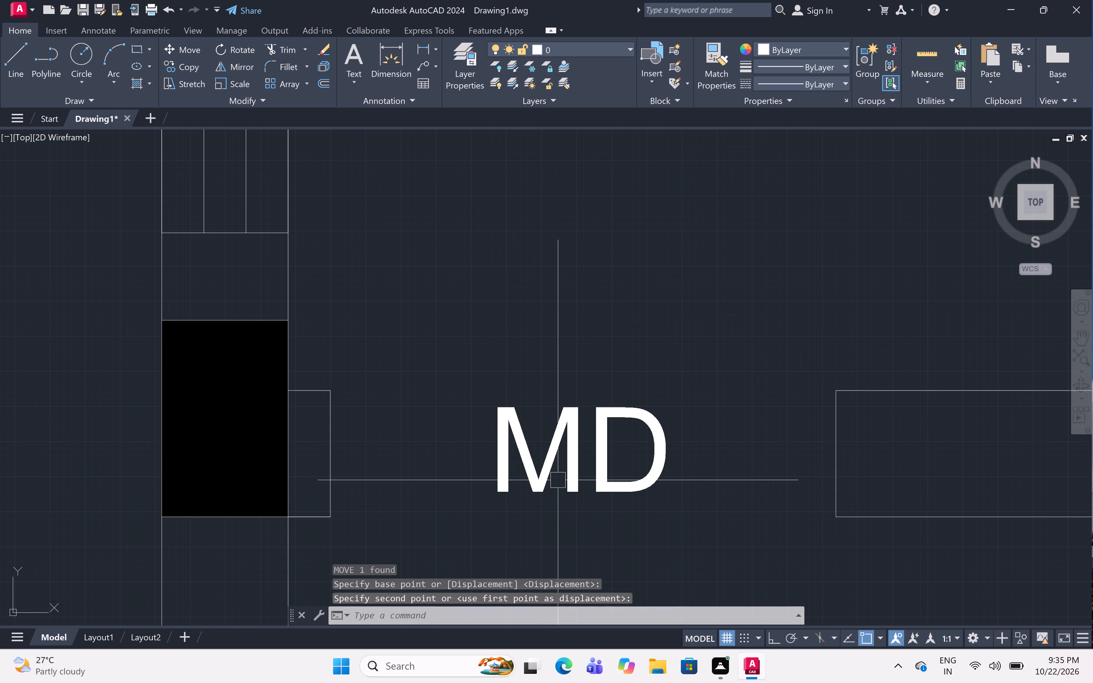
Delete the D label in the second-row opening between the left and middle columns.
{"action": "scroll", "coordinate": [739, 379], "scroll_direction": "down", "scroll_amount": 8}
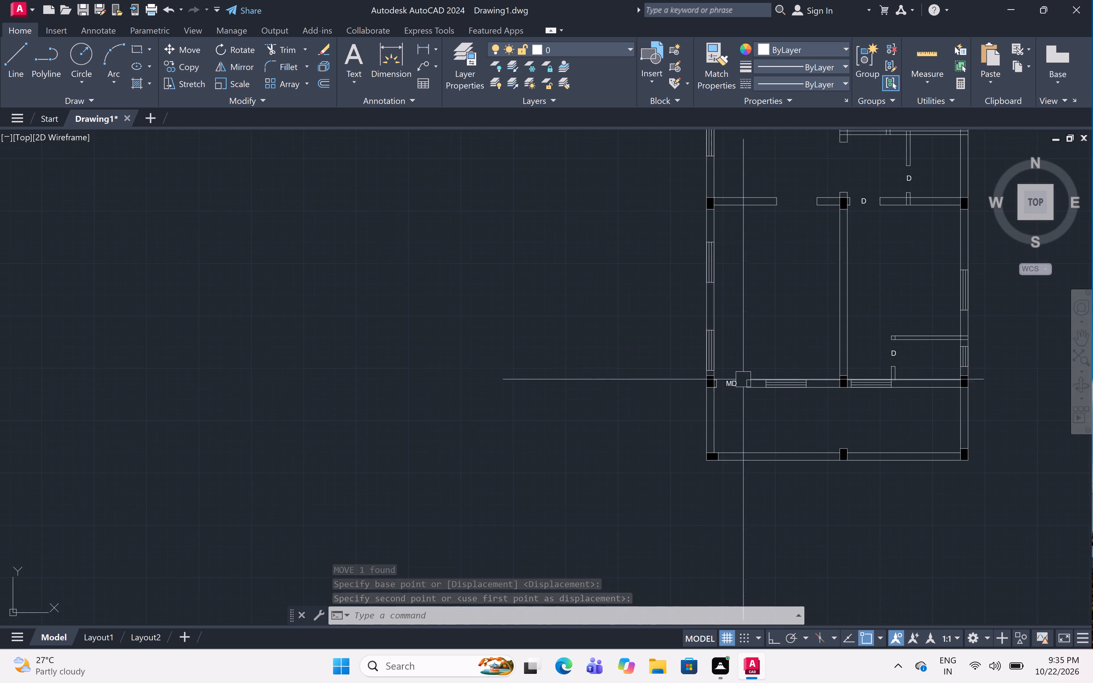
{"action": "middle_click_drag", "start_coordinate": [744, 379], "coordinate": [682, 456]}
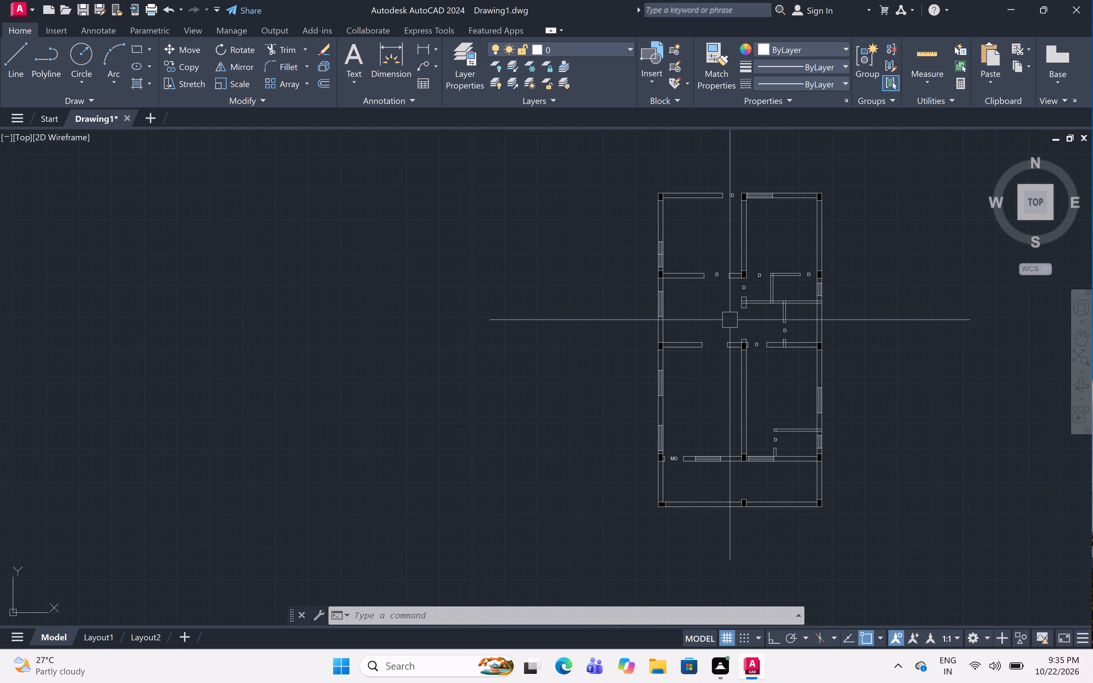
{"action": "scroll", "coordinate": [747, 333], "scroll_direction": "up", "scroll_amount": 2}
{"action": "scroll", "coordinate": [747, 333], "scroll_direction": "down", "scroll_amount": 2}
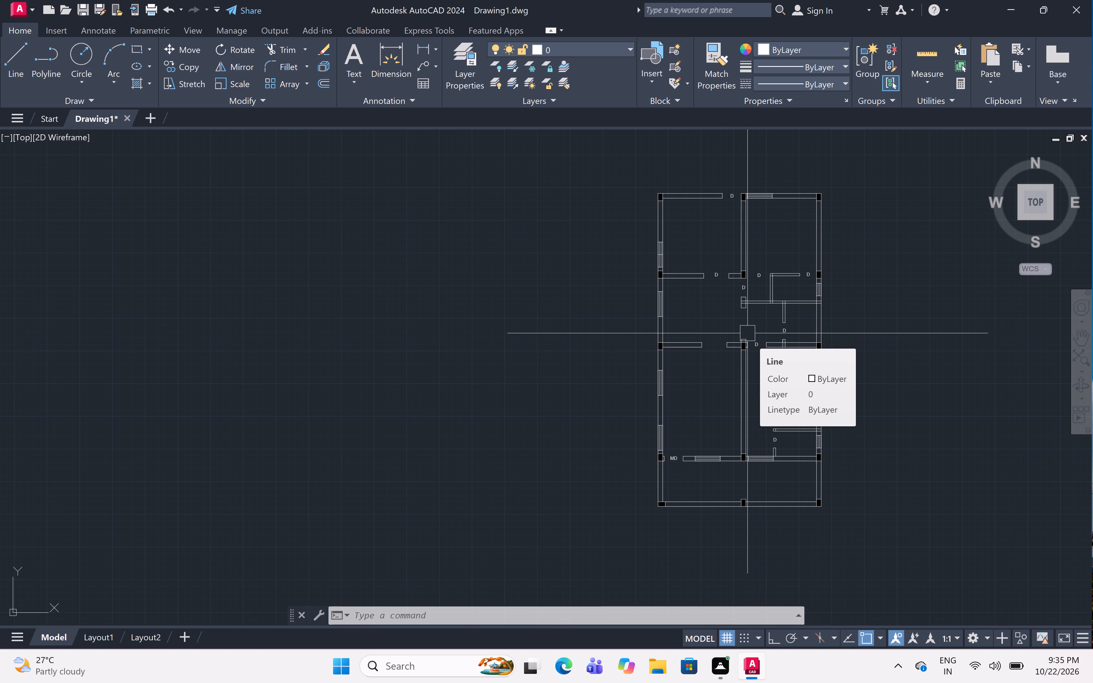
{"action": "scroll", "coordinate": [711, 270], "scroll_direction": "up", "scroll_amount": 5}
{"action": "left_click", "coordinate": [737, 295]}
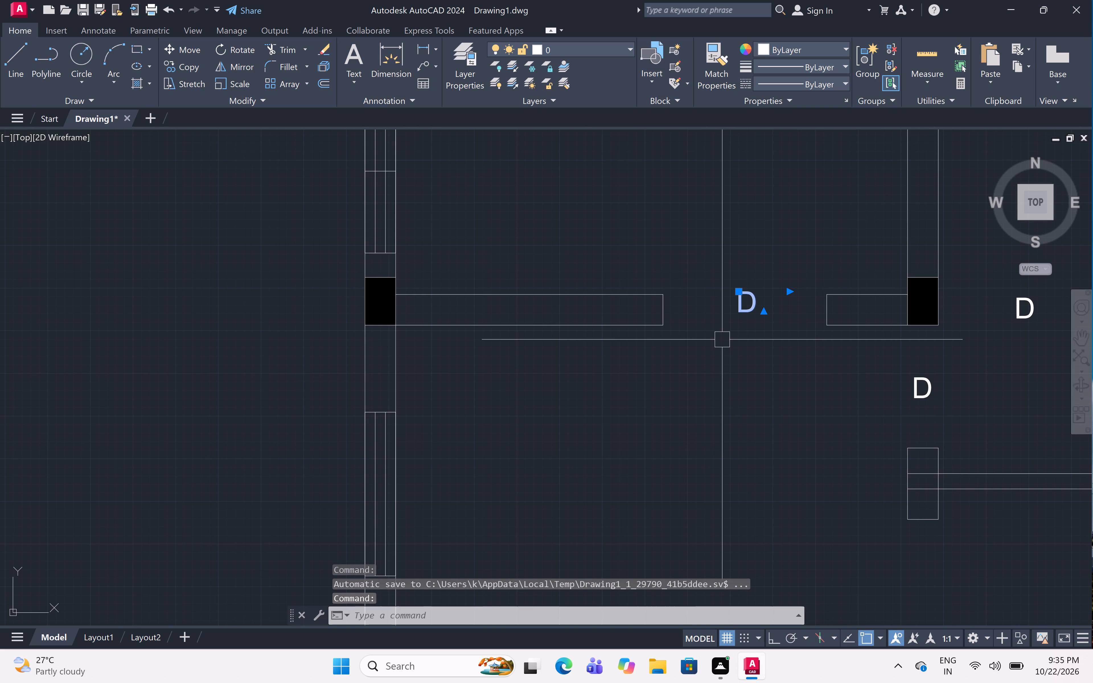
{"action": "key", "text": "Delete"}
Add 6" multiline text A/O in the second-row opening between the left and middle columns.
{"action": "type", "text": "MT"}
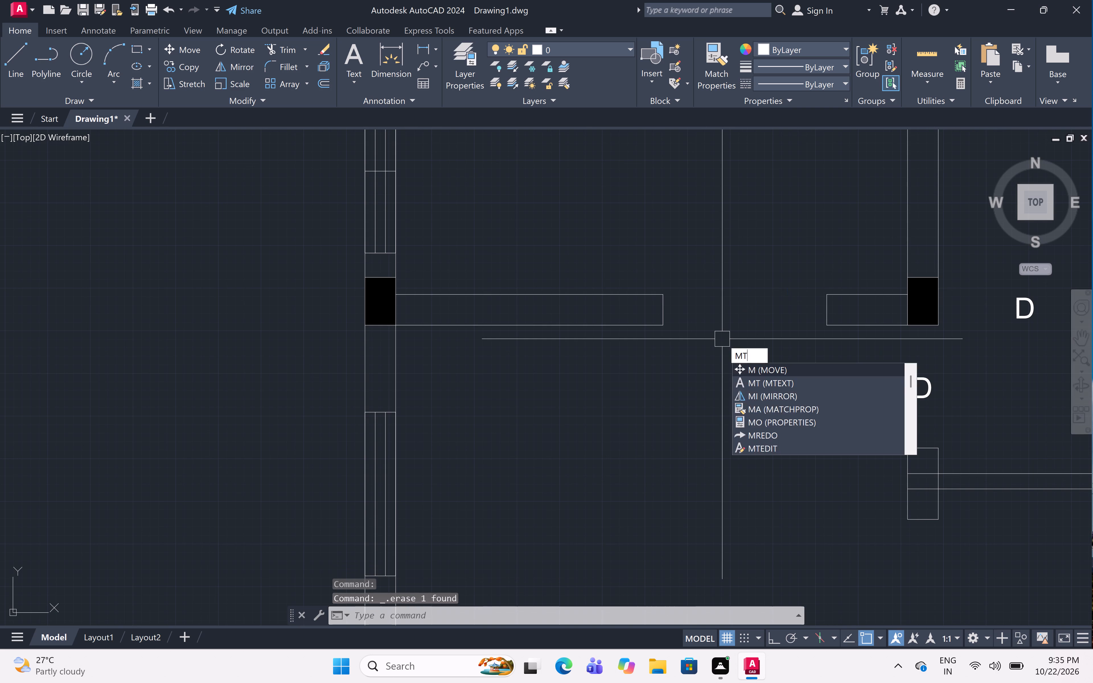
{"action": "key", "text": "space"}
{"action": "left_click", "coordinate": [707, 291]}
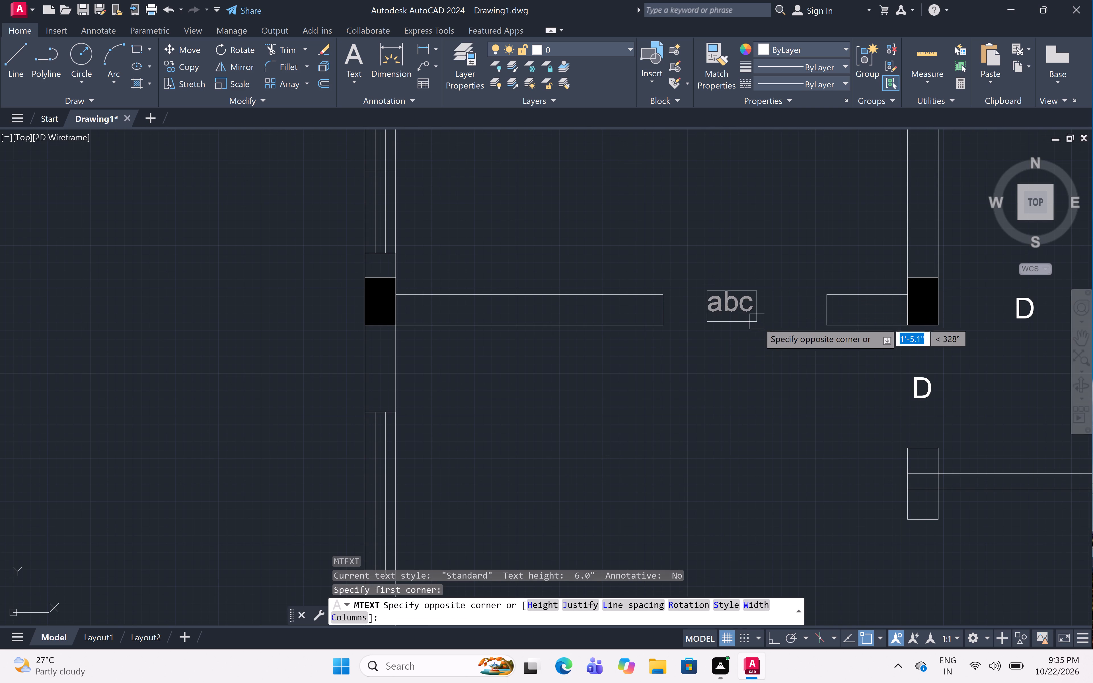
{"action": "left_click", "coordinate": [764, 327]}
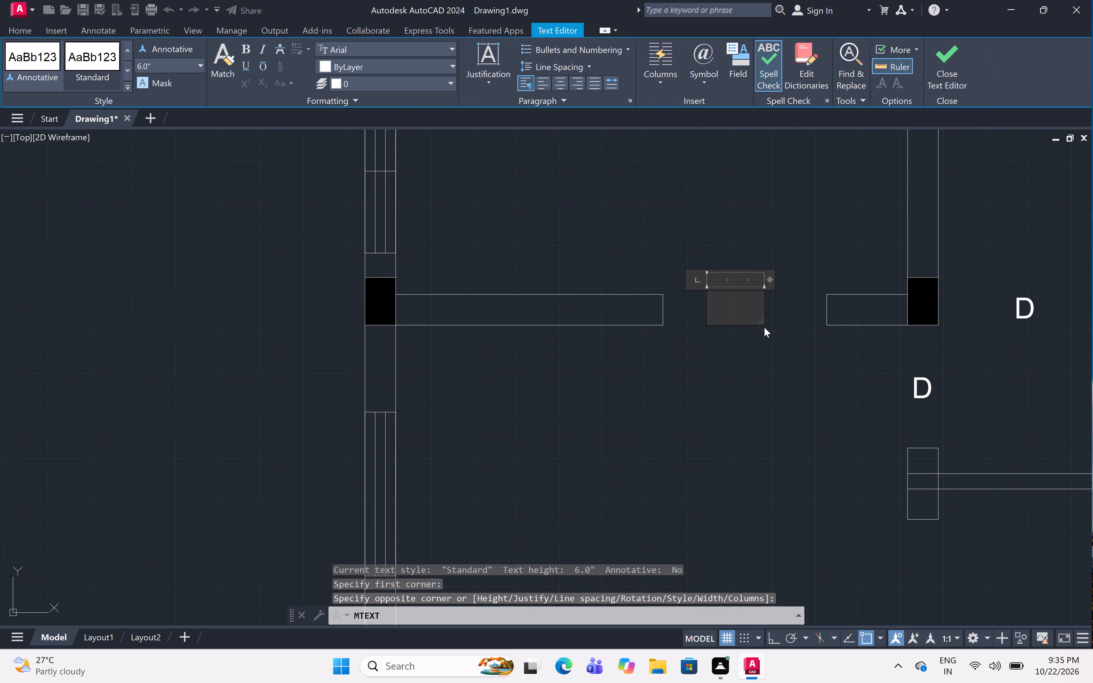
{"action": "key", "text": "a"}
{"action": "key", "text": "slash"}
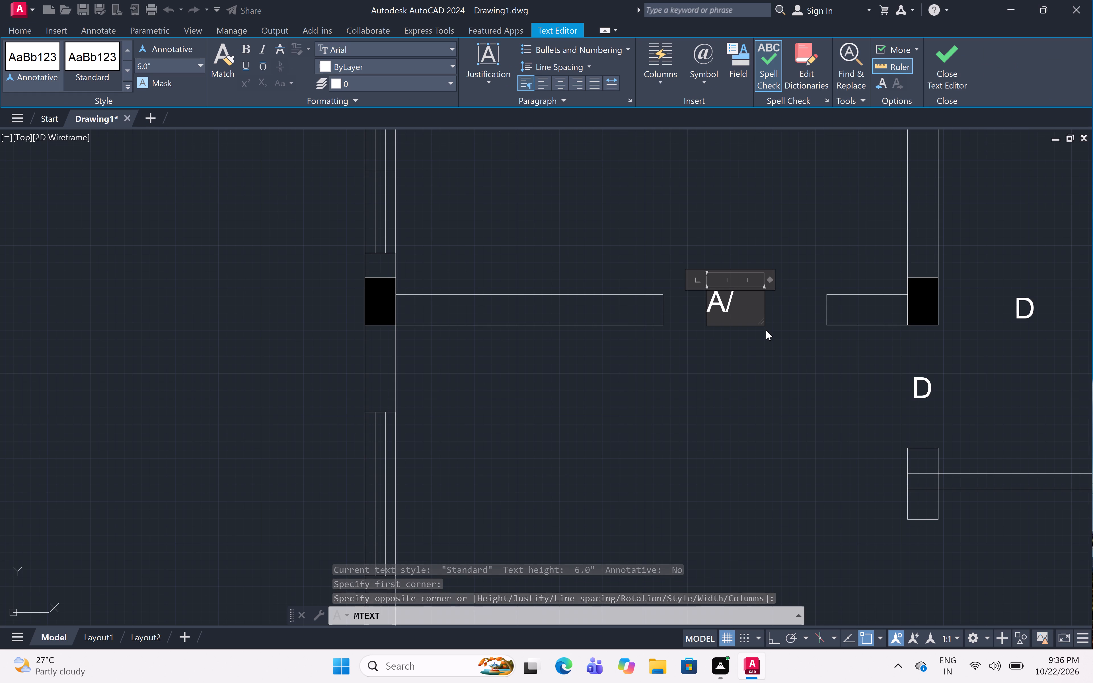
{"action": "key", "text": "o"}
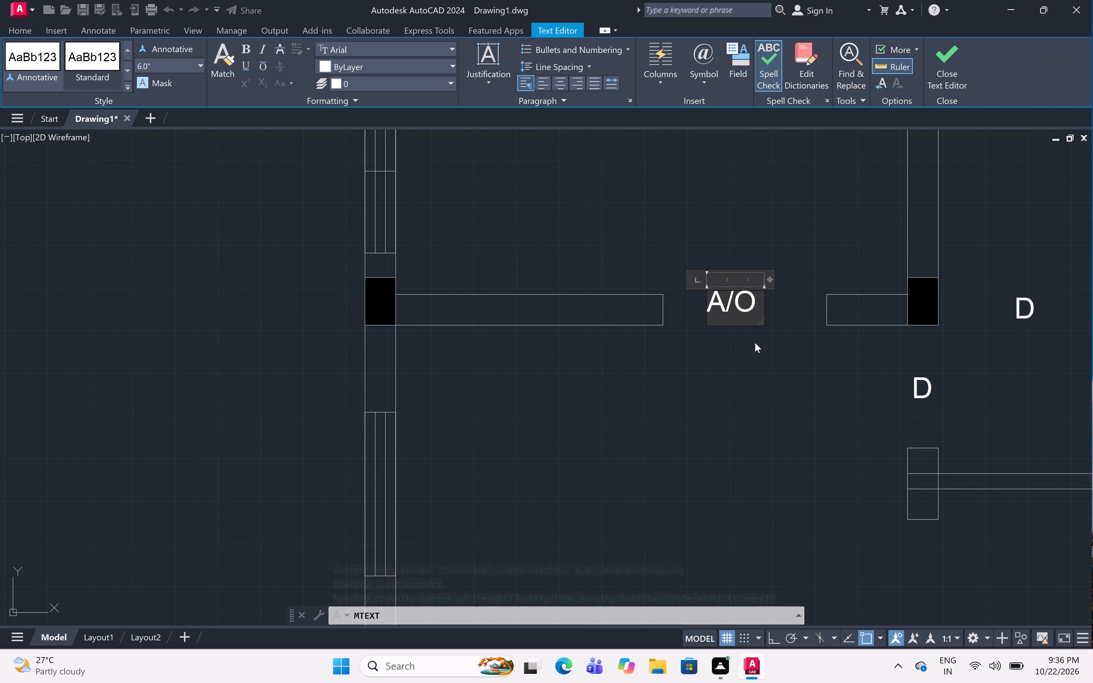
{"action": "left_click", "coordinate": [753, 354]}
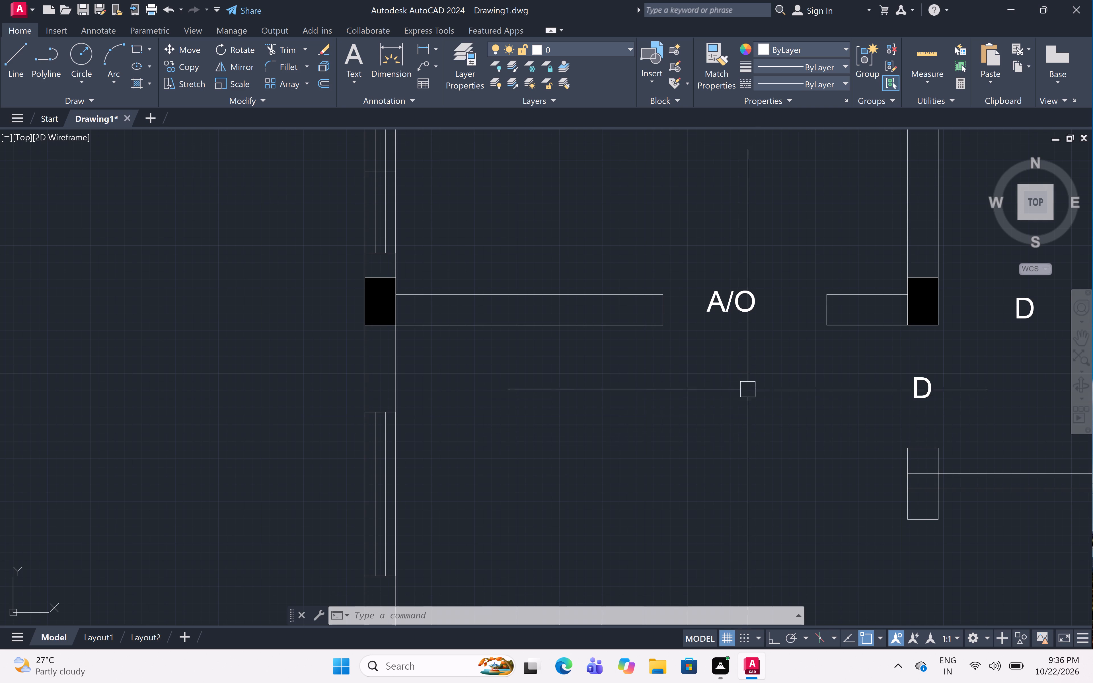
Copy the second-row A/O label into the middle wall's opening just above the third-row middle column.
{"action": "scroll", "coordinate": [731, 360], "scroll_direction": "down", "scroll_amount": 2}
{"action": "middle_click_drag", "start_coordinate": [731, 360], "coordinate": [718, 324]}
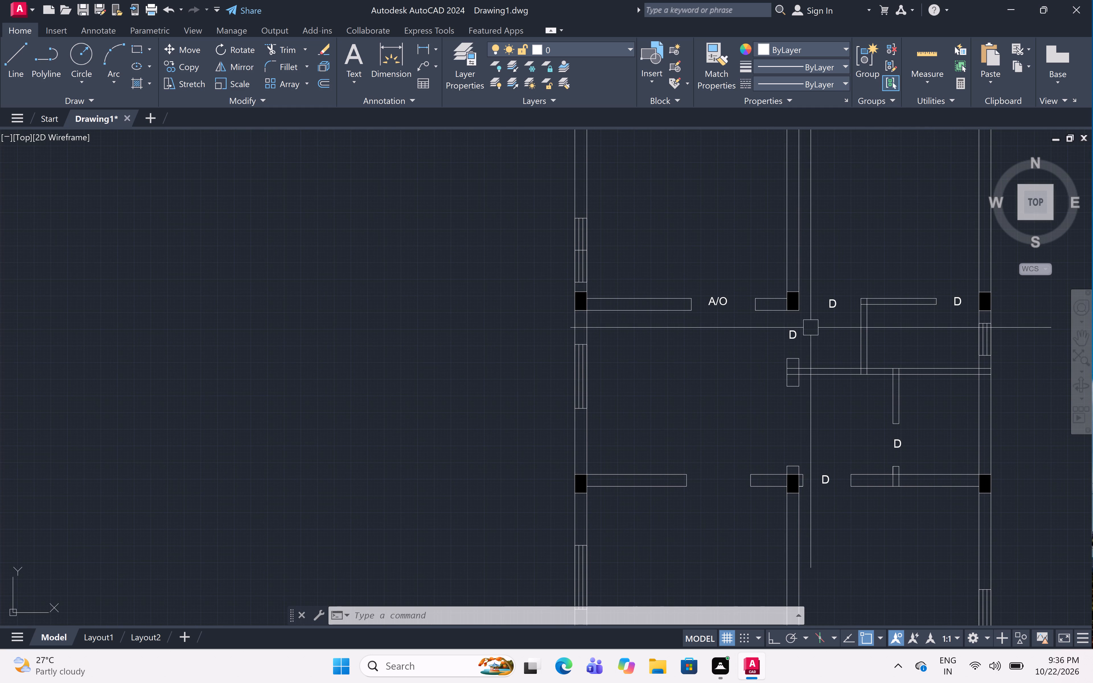
{"action": "middle_click_drag", "start_coordinate": [811, 328], "coordinate": [787, 287]}
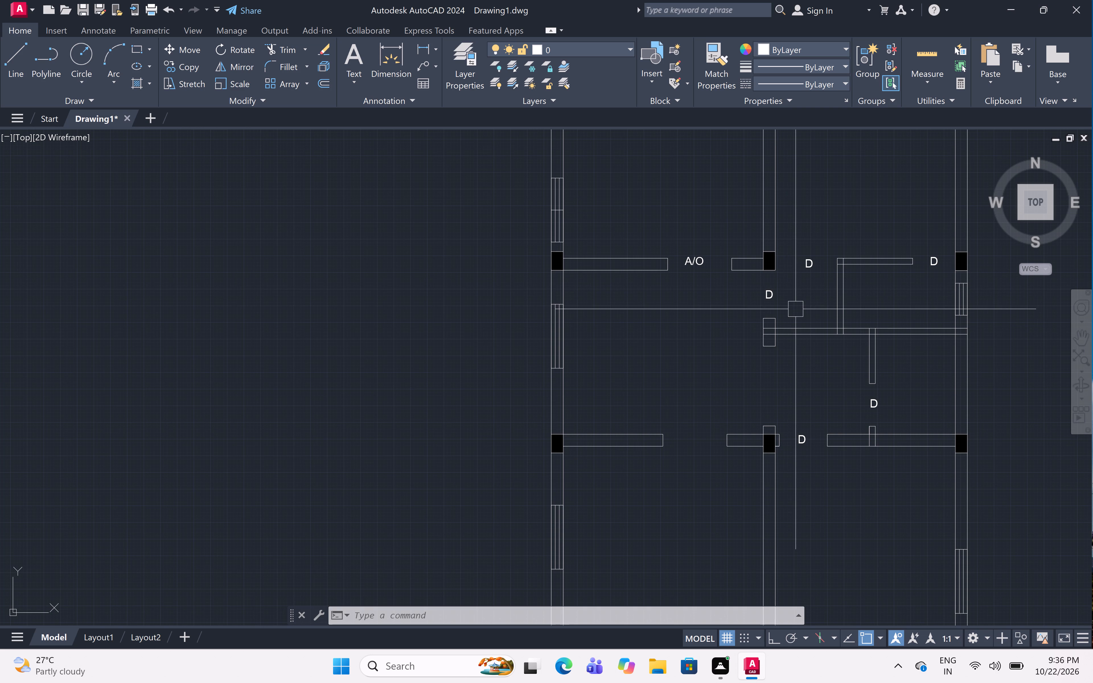
{"action": "scroll", "coordinate": [804, 338], "scroll_direction": "up", "scroll_amount": 1}
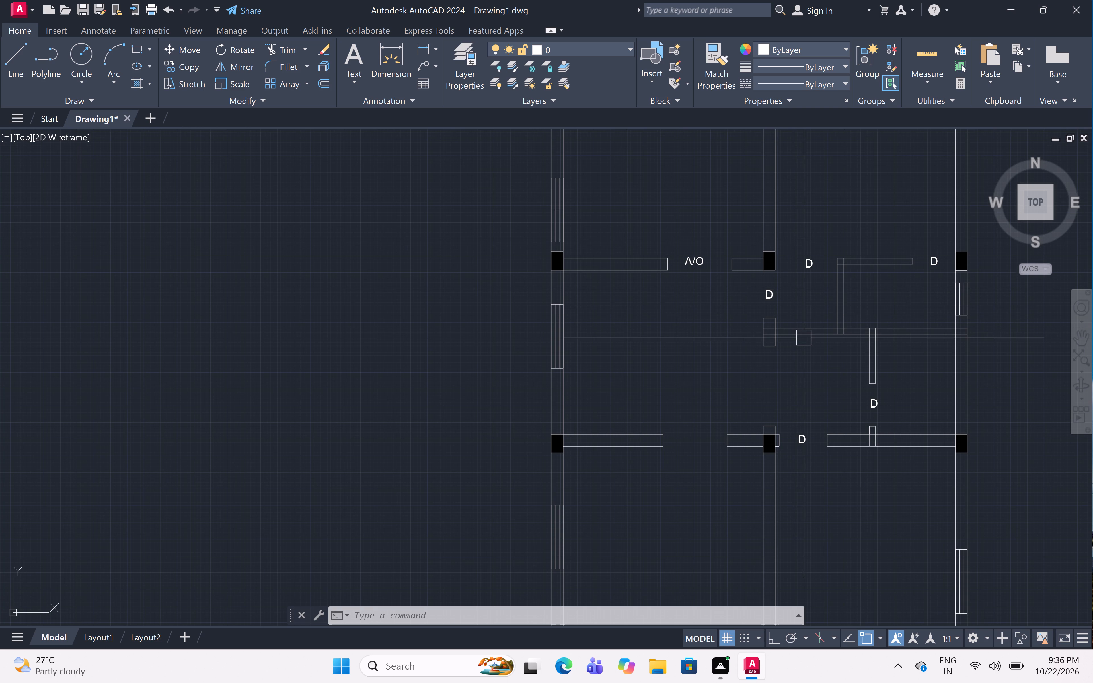
{"action": "middle_click_drag", "start_coordinate": [804, 339], "coordinate": [765, 346]}
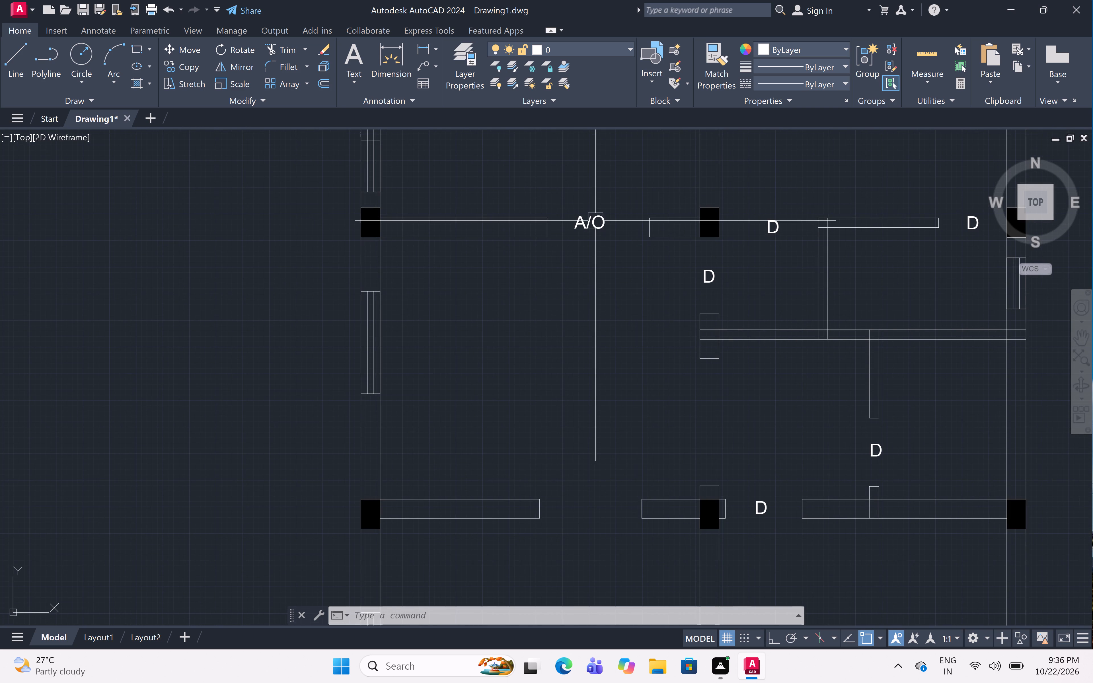
{"action": "left_click", "coordinate": [595, 221]}
{"action": "type", "text": "CO"}
{"action": "key", "text": "space"}
{"action": "scroll", "coordinate": [583, 221], "scroll_direction": "up", "scroll_amount": 3}
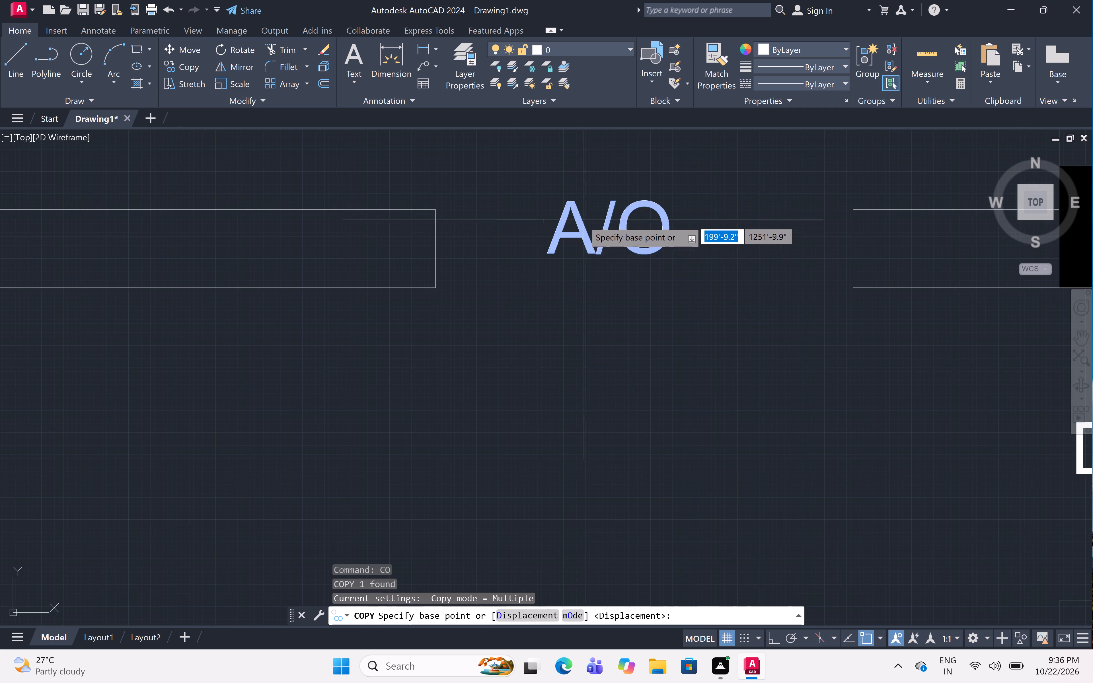
{"action": "left_click", "coordinate": [584, 237]}
{"action": "scroll", "coordinate": [648, 319], "scroll_direction": "down", "scroll_amount": 4}
{"action": "scroll", "coordinate": [702, 387], "scroll_direction": "down", "scroll_amount": 1}
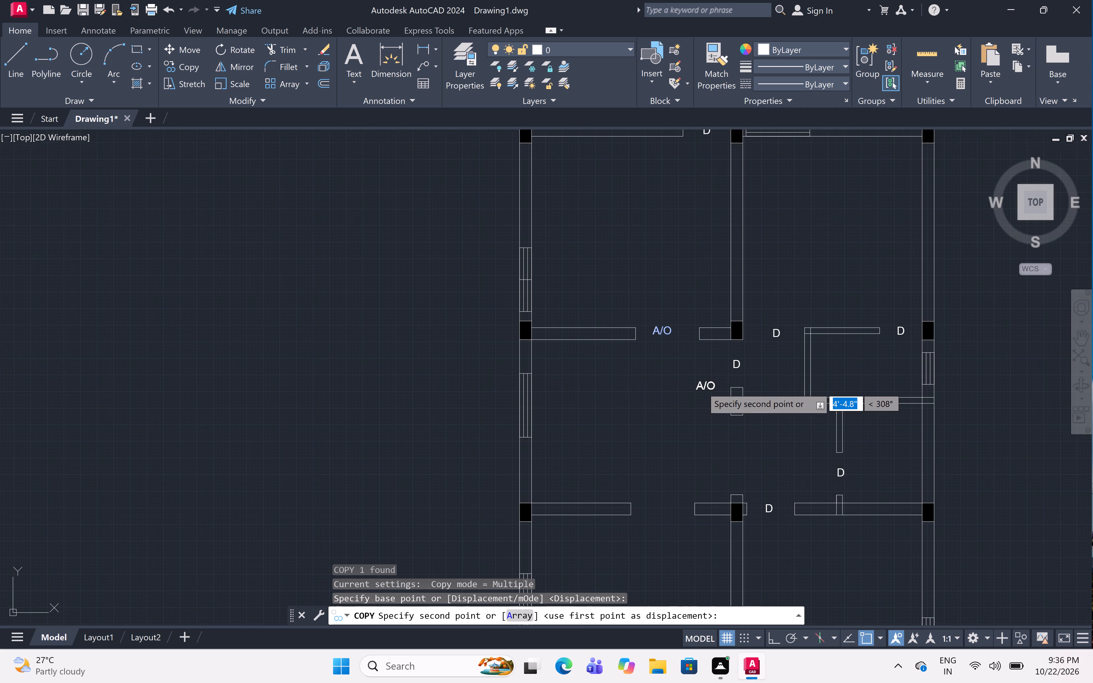
{"action": "scroll", "coordinate": [738, 470], "scroll_direction": "up", "scroll_amount": 3}
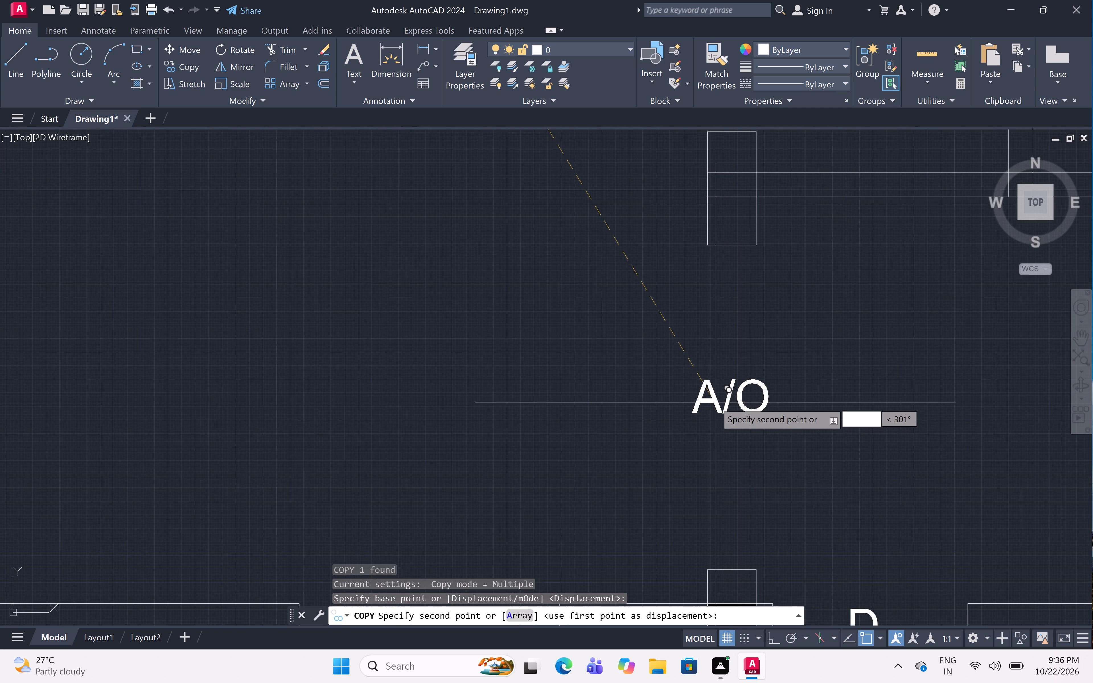
{"action": "left_click", "coordinate": [724, 412]}
Place another copy of the A/O label in the third-row opening between the left and middle columns.
{"action": "scroll", "coordinate": [708, 401], "scroll_direction": "down", "scroll_amount": 4}
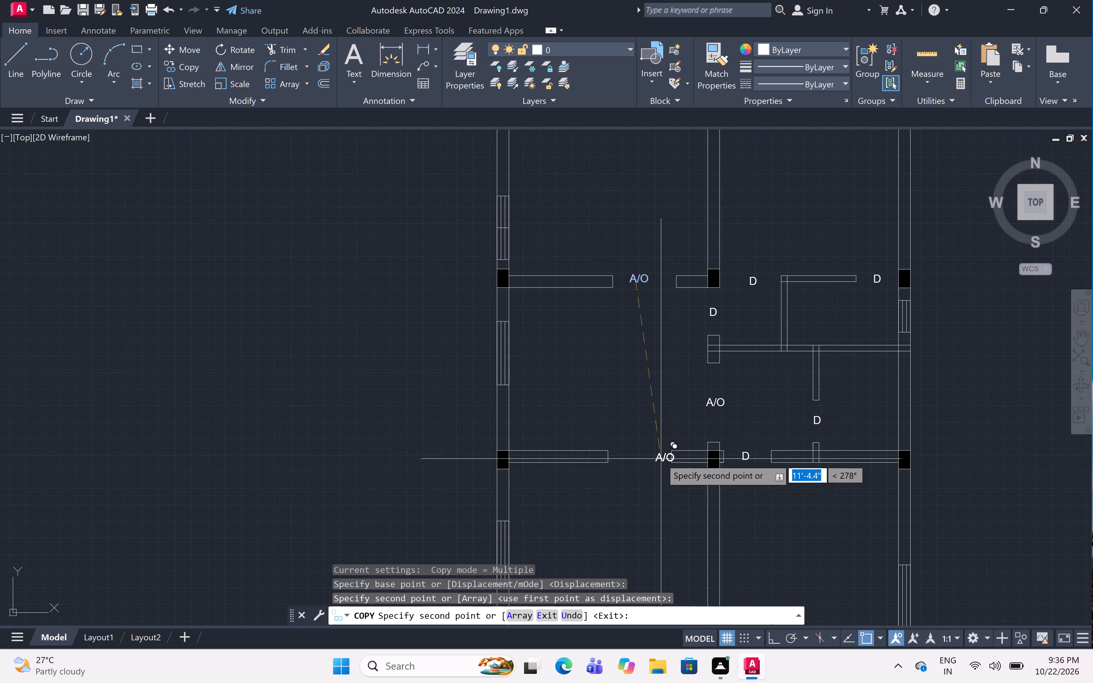
{"action": "scroll", "coordinate": [627, 463], "scroll_direction": "up", "scroll_amount": 2}
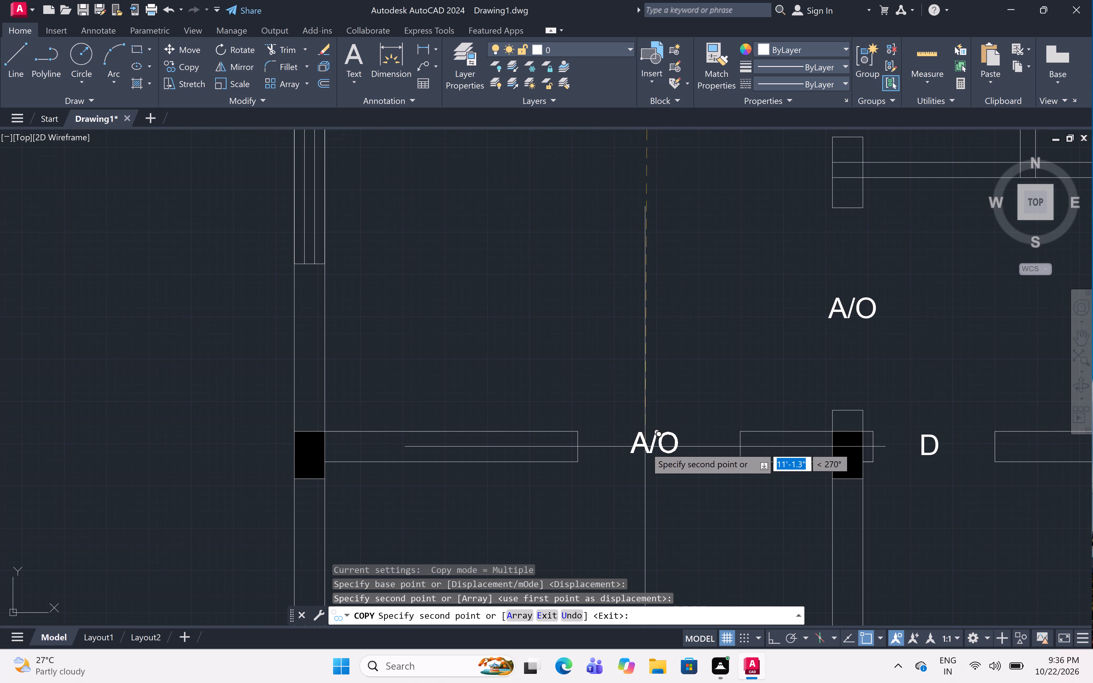
{"action": "left_click", "coordinate": [646, 447]}
{"action": "key", "text": "Escape"}
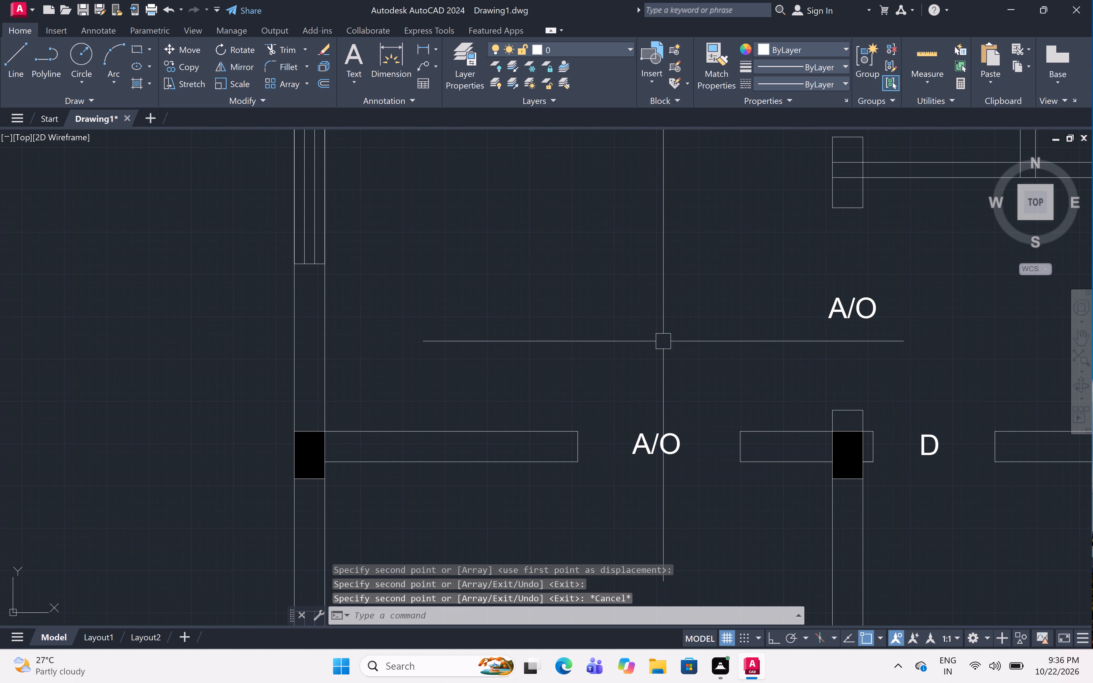
Trim the overlapping lines at the corner of the L-shaped partition beside the second-row D label.
{"action": "scroll", "coordinate": [663, 341], "scroll_direction": "down", "scroll_amount": 2}
{"action": "middle_click_drag", "start_coordinate": [664, 341], "coordinate": [654, 441]}
{"action": "scroll", "coordinate": [669, 404], "scroll_direction": "down", "scroll_amount": 2}
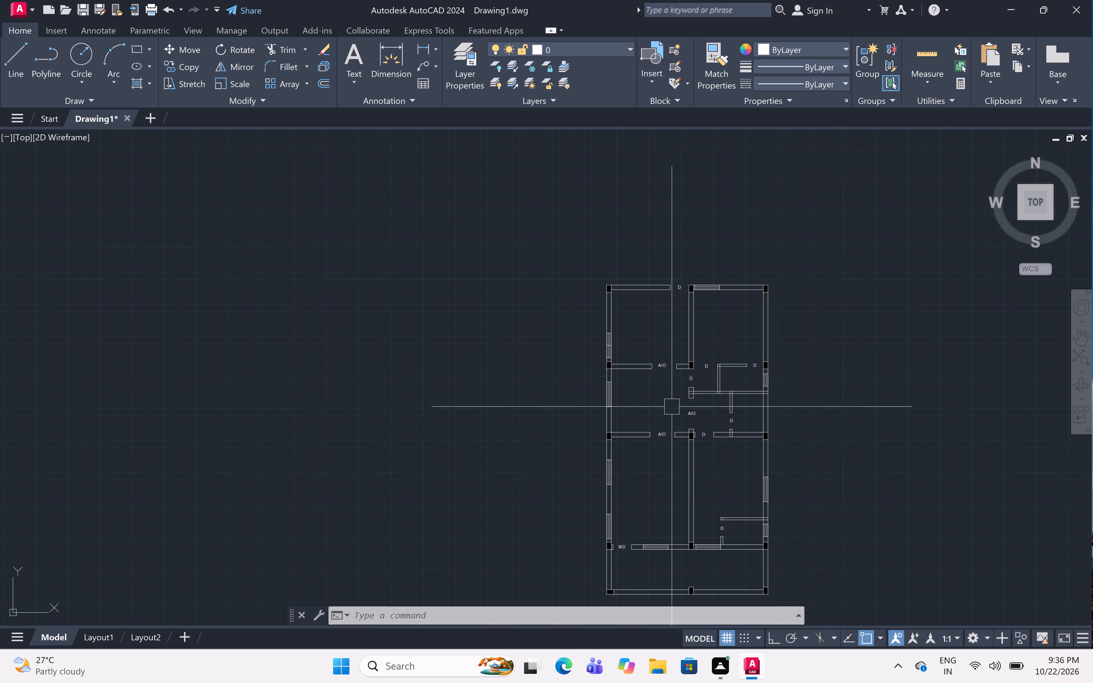
{"action": "type", "text": "TR"}
{"action": "key", "text": "space"}
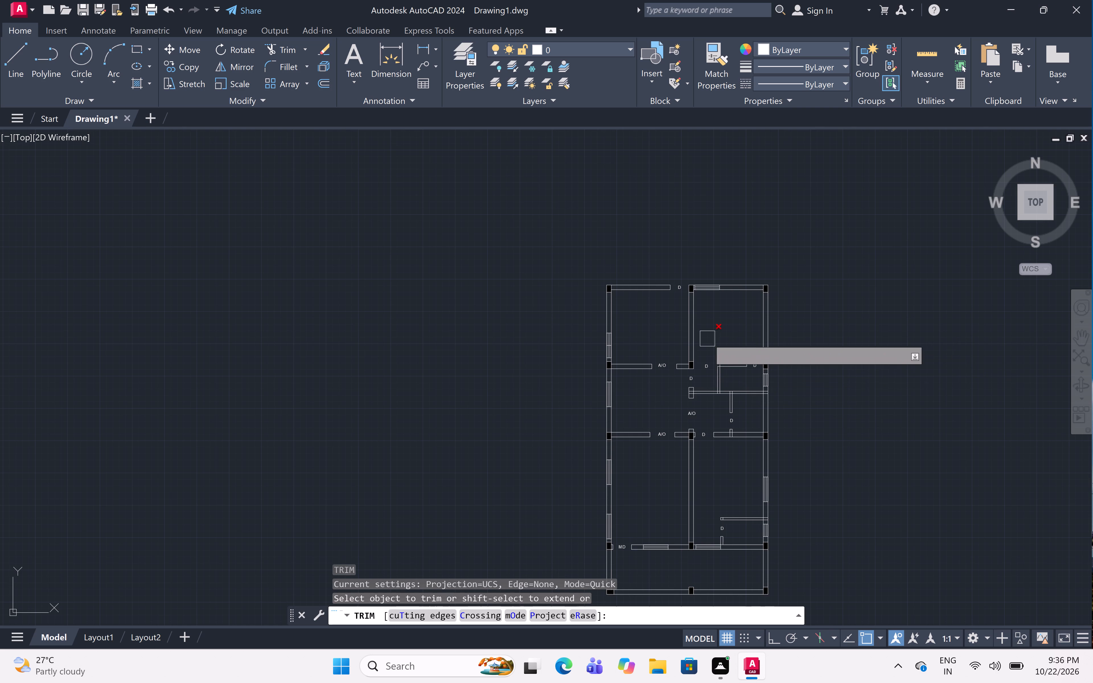
{"action": "scroll", "coordinate": [724, 365], "scroll_direction": "up", "scroll_amount": 6}
{"action": "scroll", "coordinate": [675, 382], "scroll_direction": "up", "scroll_amount": 2}
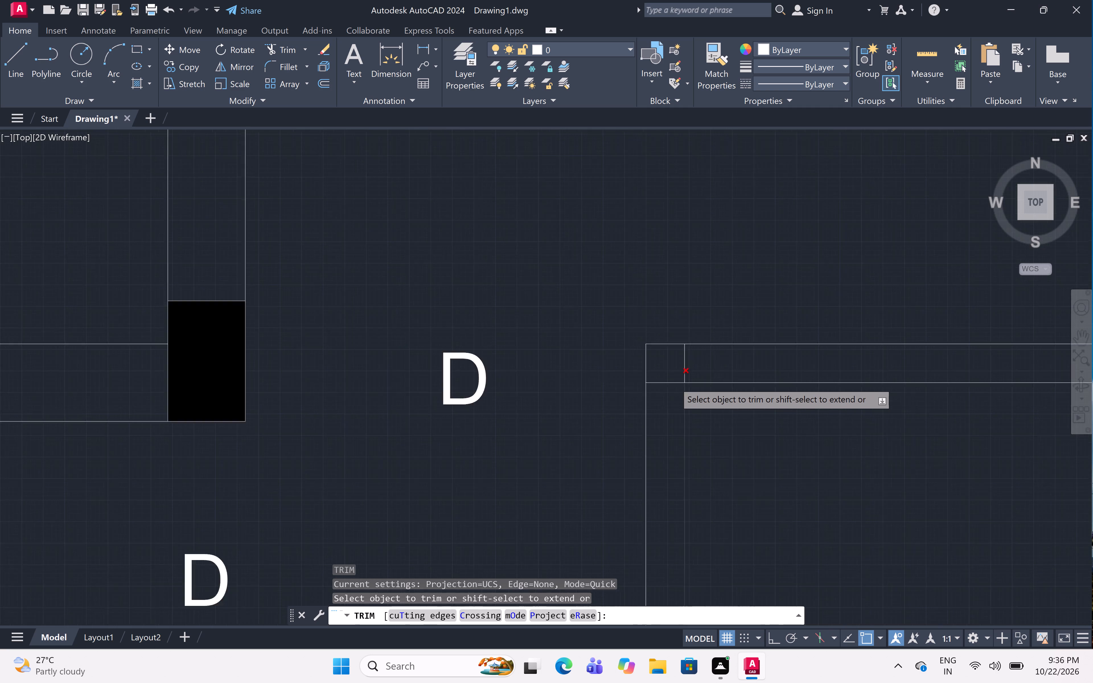
{"action": "left_click", "coordinate": [699, 343]}
{"action": "left_click", "coordinate": [666, 393]}
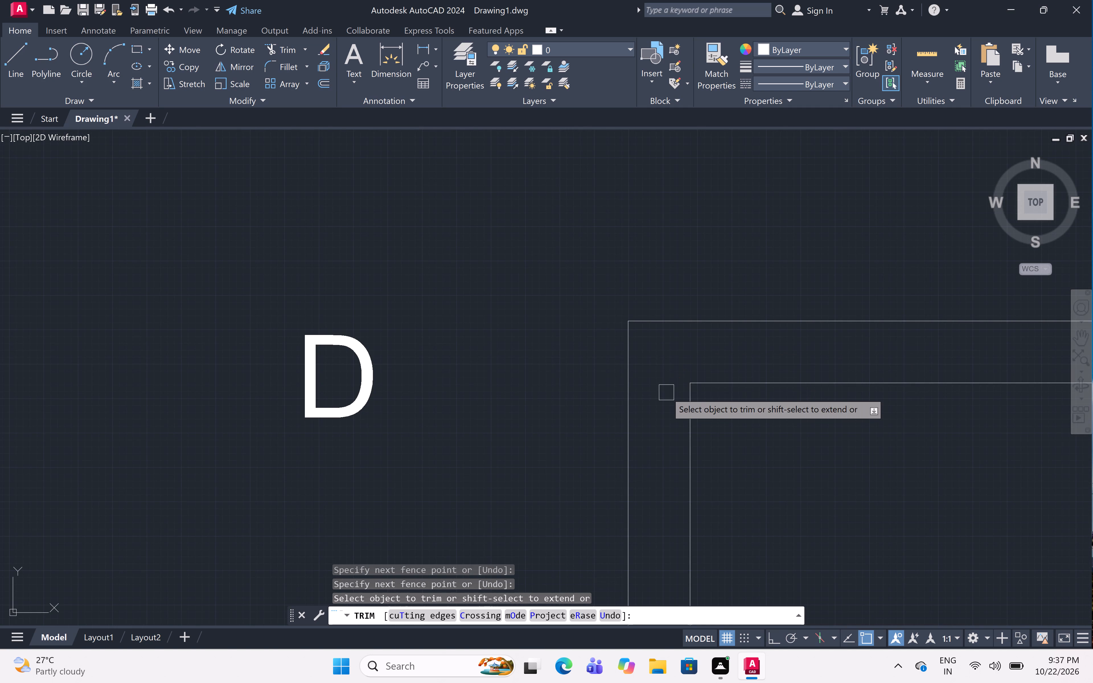
Trim the overlapping lines where the horizontal partition below the second row meets the right outer wall.
{"action": "scroll", "coordinate": [661, 370], "scroll_direction": "down", "scroll_amount": 6}
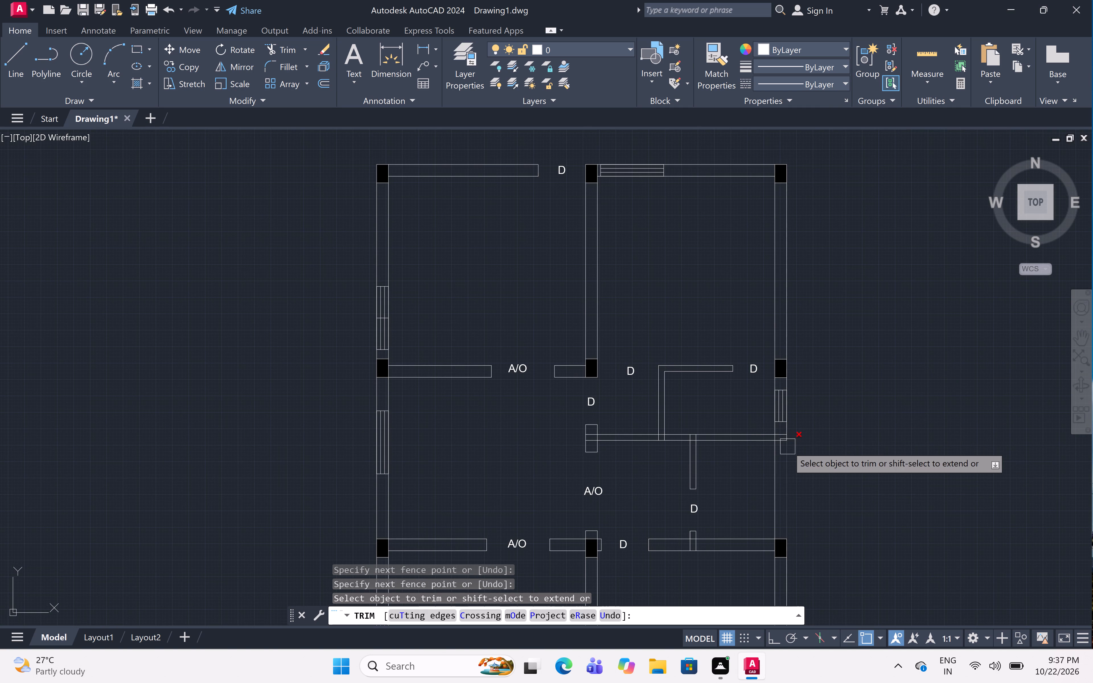
{"action": "scroll", "coordinate": [778, 438], "scroll_direction": "up", "scroll_amount": 6}
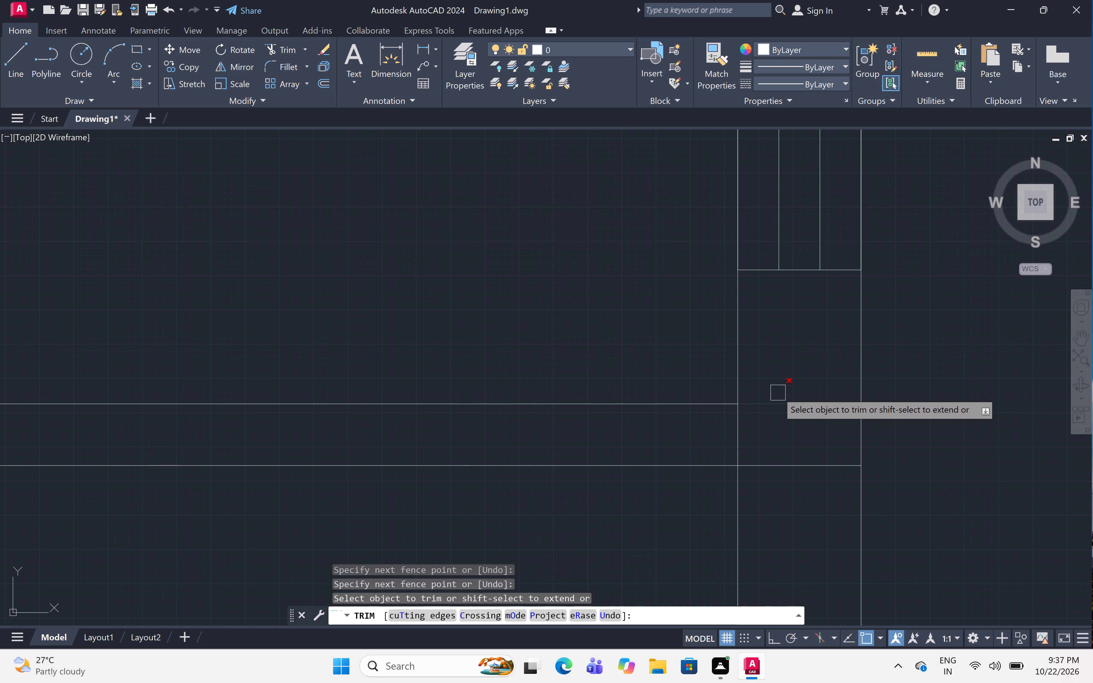
{"action": "left_click", "coordinate": [782, 377]}
{"action": "left_click_drag", "start_coordinate": [804, 500], "coordinate": [800, 495]}
{"action": "left_click", "coordinate": [782, 451]}
{"action": "left_click", "coordinate": [711, 448]}
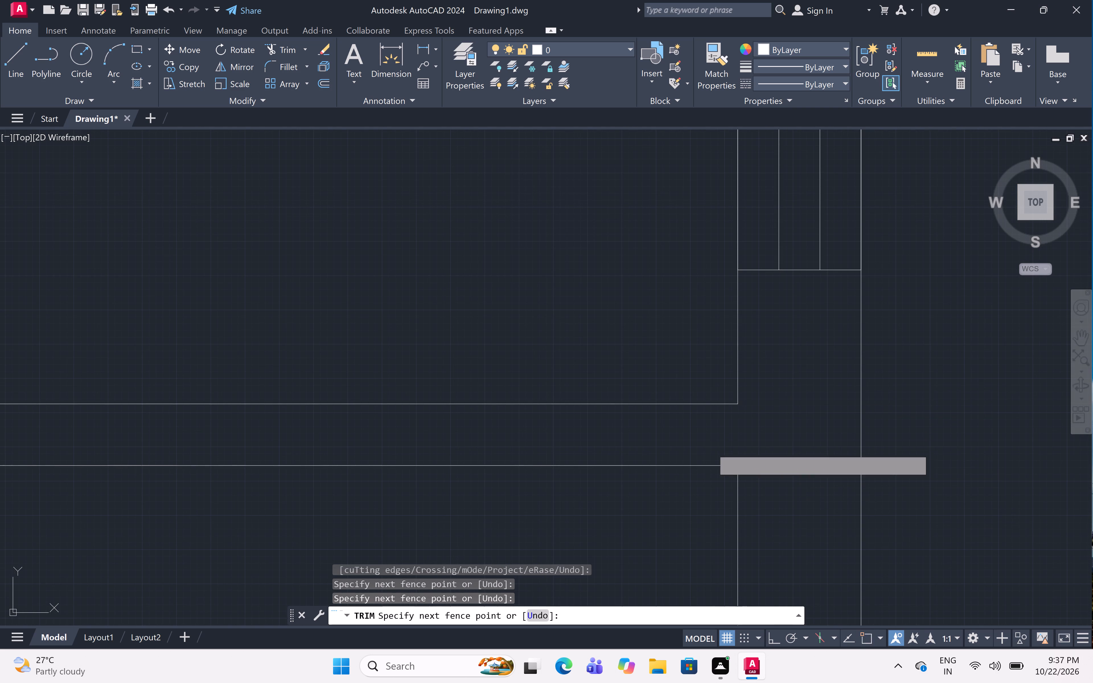
Trim the T-junction where the lower vertical partition meets the horizontal partition below the second row.
{"action": "scroll", "coordinate": [817, 404], "scroll_direction": "down", "scroll_amount": 5}
{"action": "scroll", "coordinate": [670, 410], "scroll_direction": "up", "scroll_amount": 1}
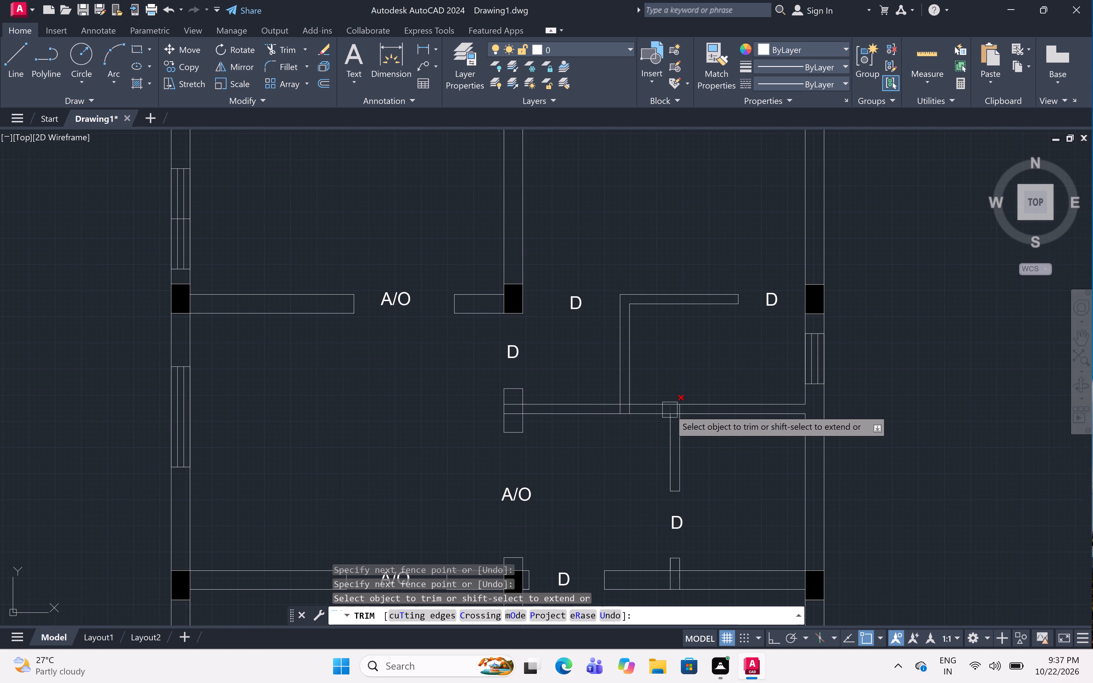
{"action": "scroll", "coordinate": [670, 410], "scroll_direction": "up", "scroll_amount": 4}
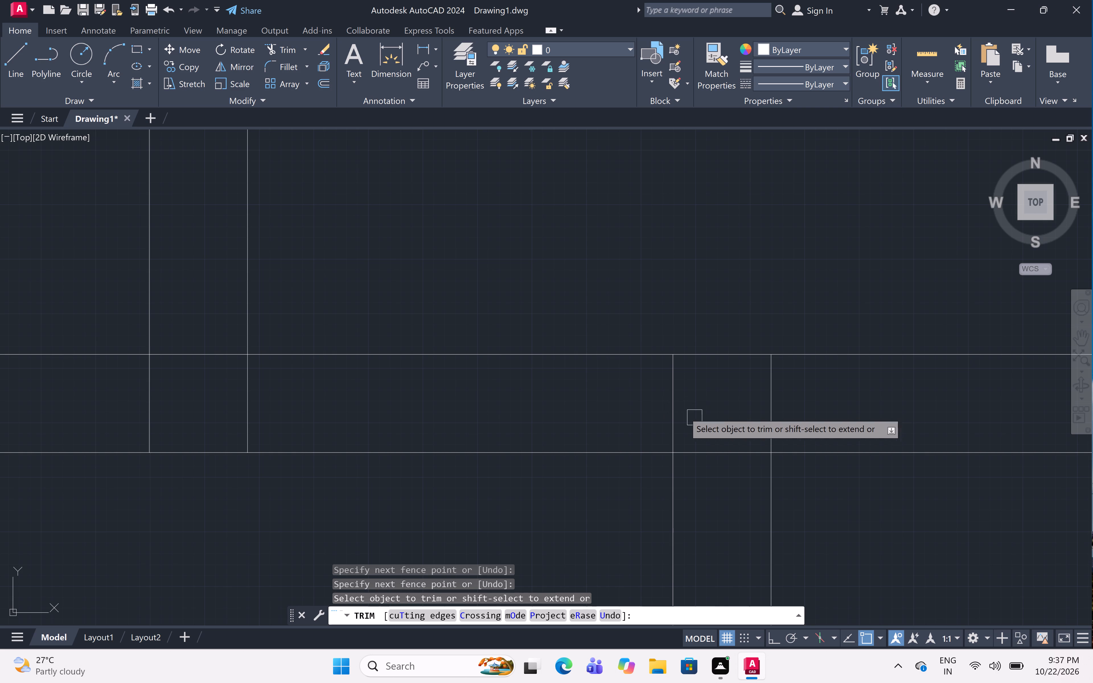
{"action": "left_click", "coordinate": [634, 398]}
{"action": "left_click", "coordinate": [885, 413]}
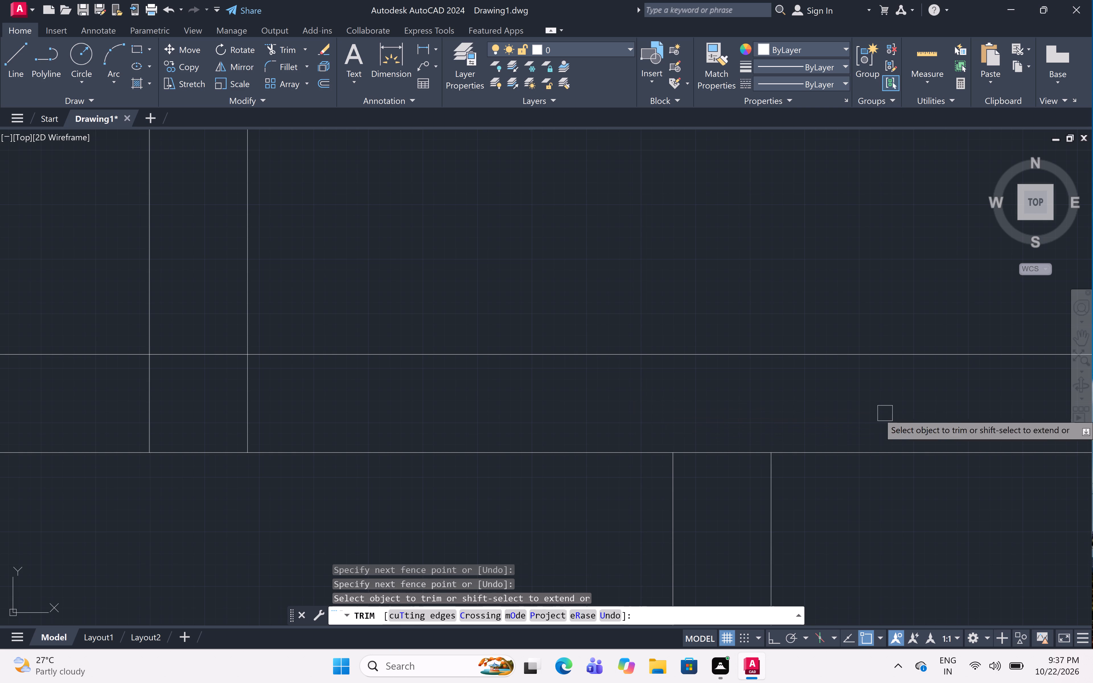
{"action": "left_click", "coordinate": [718, 431]}
{"action": "left_click", "coordinate": [726, 473]}
Trim the lines crossing the short middle wall piece where the horizontal partition joins it.
{"action": "scroll", "coordinate": [739, 431], "scroll_direction": "down", "scroll_amount": 3}
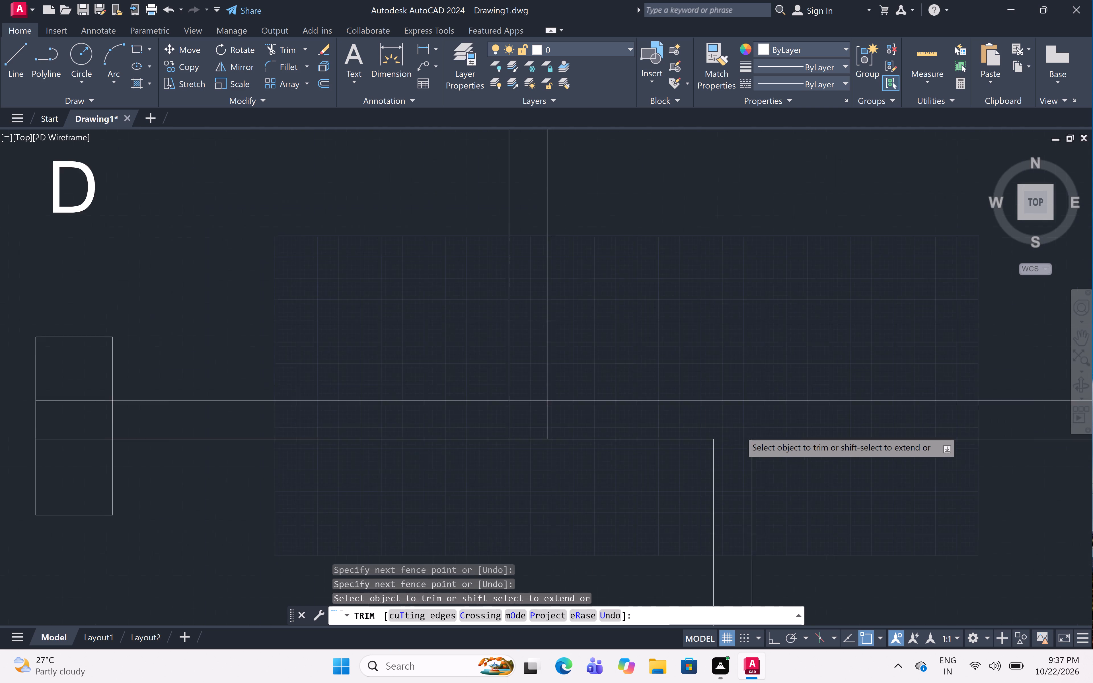
{"action": "scroll", "coordinate": [739, 430], "scroll_direction": "down", "scroll_amount": 2}
{"action": "scroll", "coordinate": [579, 429], "scroll_direction": "up", "scroll_amount": 4}
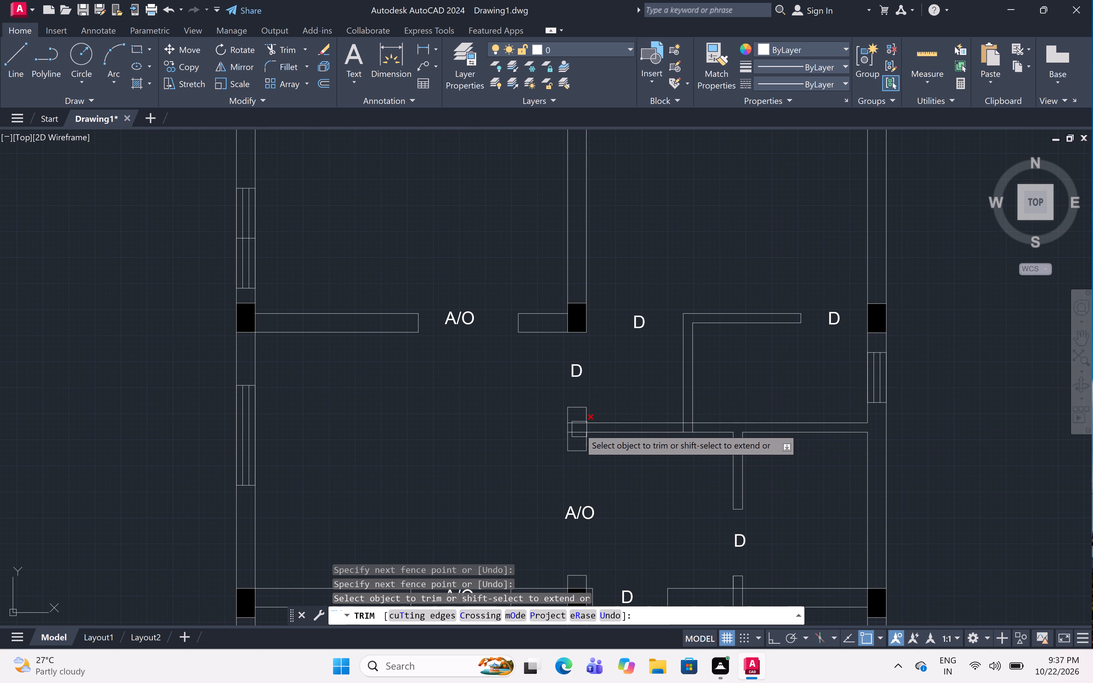
{"action": "scroll", "coordinate": [579, 429], "scroll_direction": "up", "scroll_amount": 1}
{"action": "left_click", "coordinate": [570, 378]}
{"action": "left_click", "coordinate": [567, 472]}
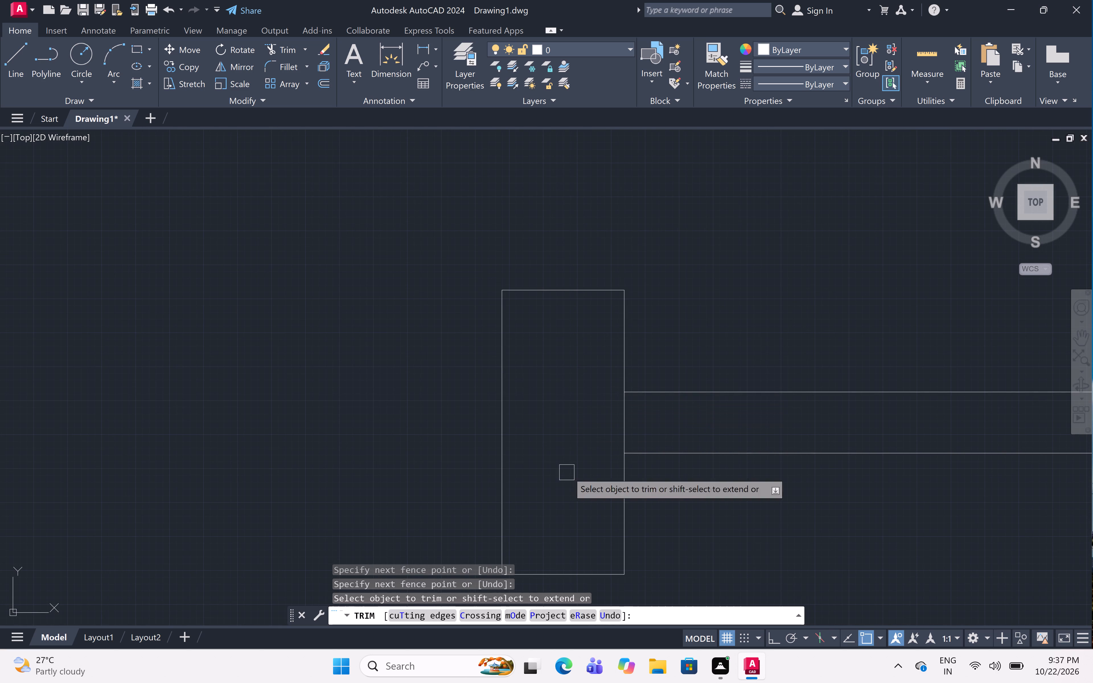
{"action": "left_click", "coordinate": [604, 423]}
{"action": "left_click", "coordinate": [690, 425]}
Trim the overlapping lines where the short partition stub meets the third-row wall between the middle and right columns.
{"action": "scroll", "coordinate": [689, 425], "scroll_direction": "down", "scroll_amount": 7}
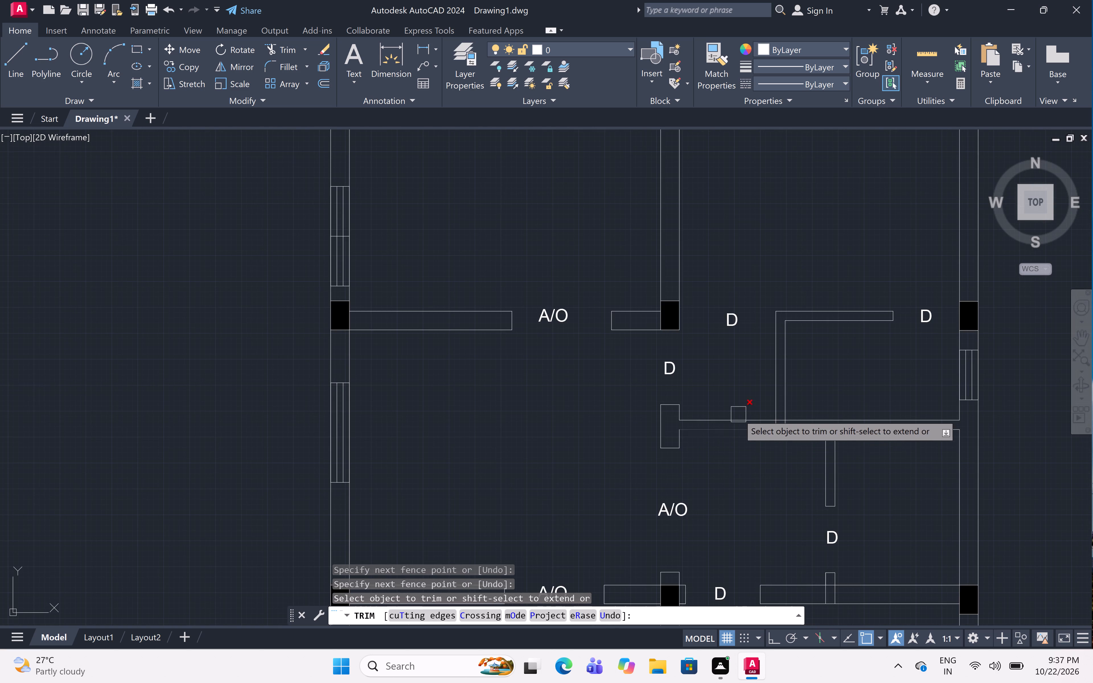
{"action": "scroll", "coordinate": [739, 465], "scroll_direction": "down", "scroll_amount": 3}
{"action": "scroll", "coordinate": [724, 505], "scroll_direction": "up", "scroll_amount": 4}
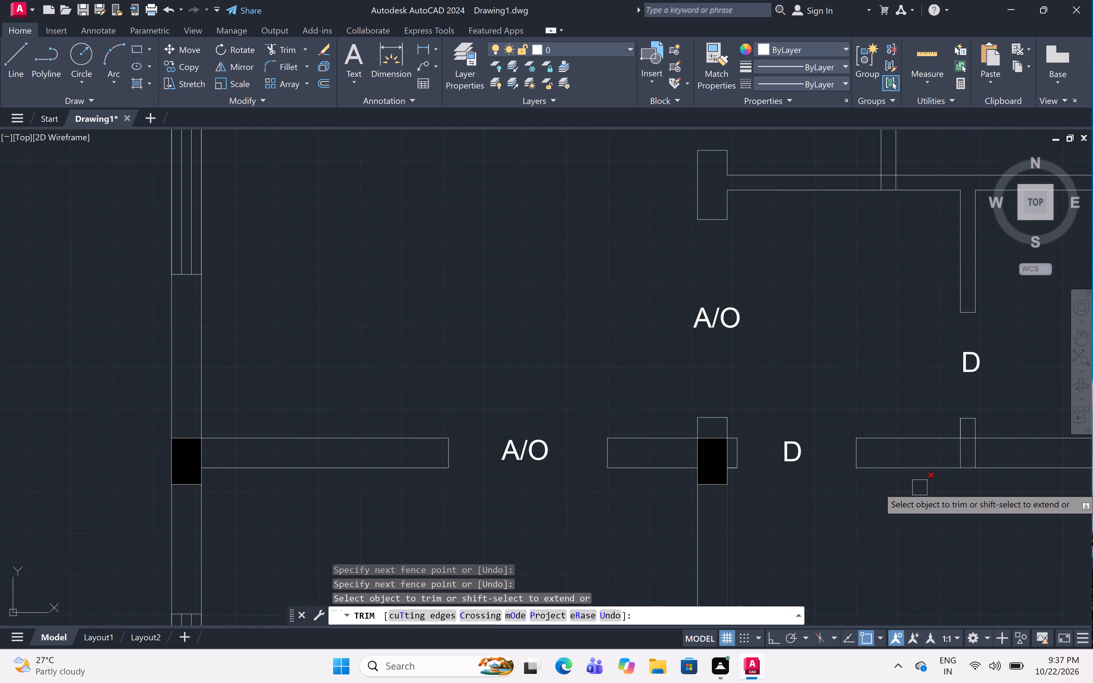
{"action": "middle_click_drag", "start_coordinate": [926, 498], "coordinate": [755, 508]}
{"action": "scroll", "coordinate": [815, 459], "scroll_direction": "up", "scroll_amount": 2}
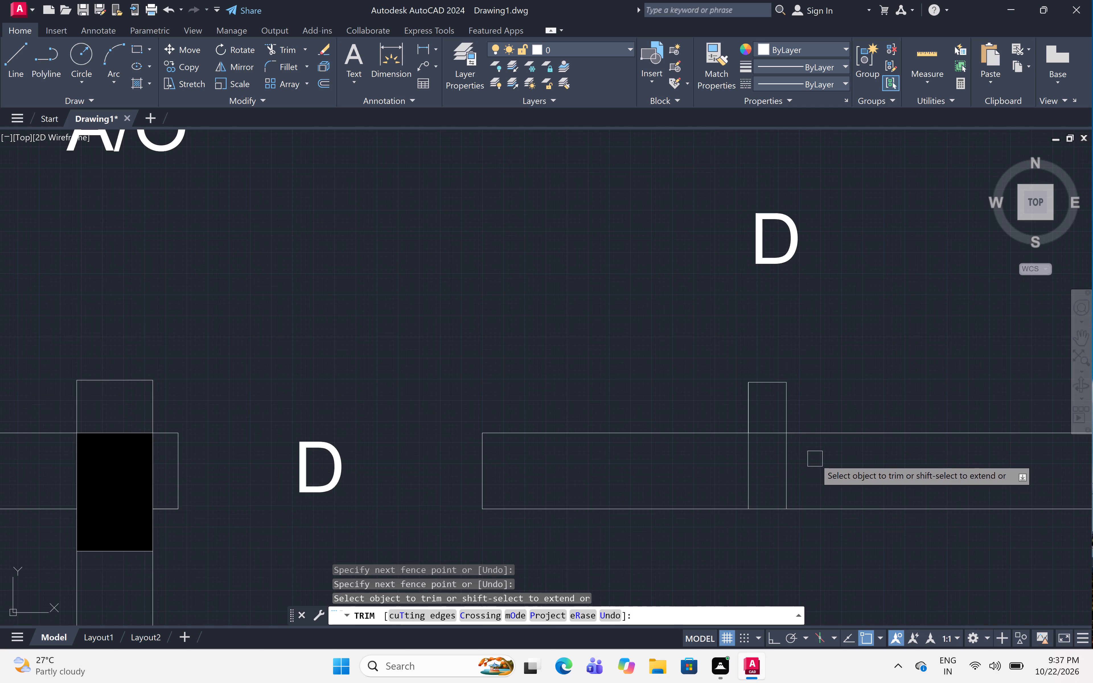
{"action": "left_click", "coordinate": [814, 459]}
{"action": "left_click", "coordinate": [688, 462]}
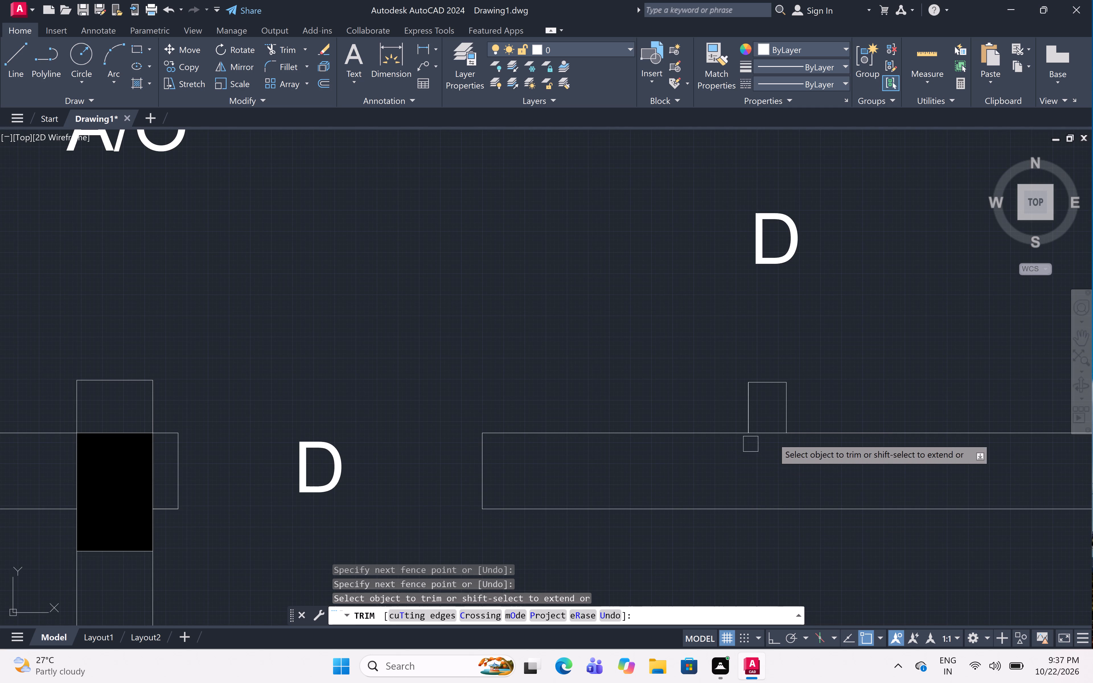
{"action": "left_click", "coordinate": [774, 437]}
Trim the extra line inside the left end of the horizontal partition just above the fourth-row wall.
{"action": "scroll", "coordinate": [860, 371], "scroll_direction": "down", "scroll_amount": 6}
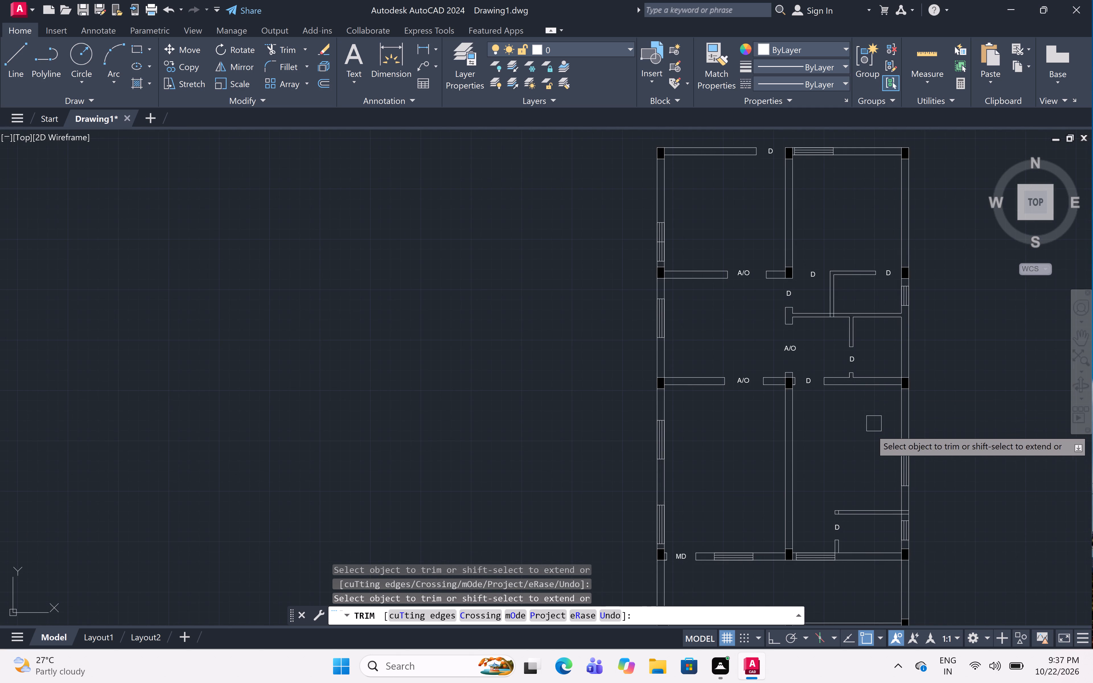
{"action": "scroll", "coordinate": [838, 514], "scroll_direction": "up", "scroll_amount": 6}
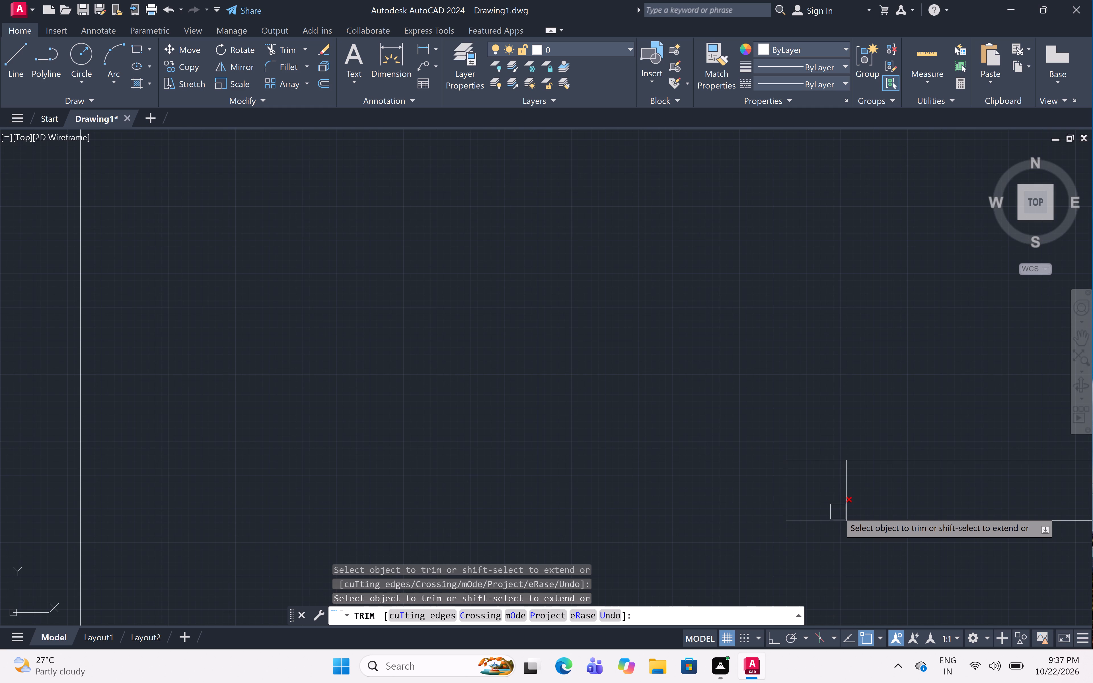
{"action": "left_click", "coordinate": [849, 495]}
{"action": "scroll", "coordinate": [774, 436], "scroll_direction": "down", "scroll_amount": 7}
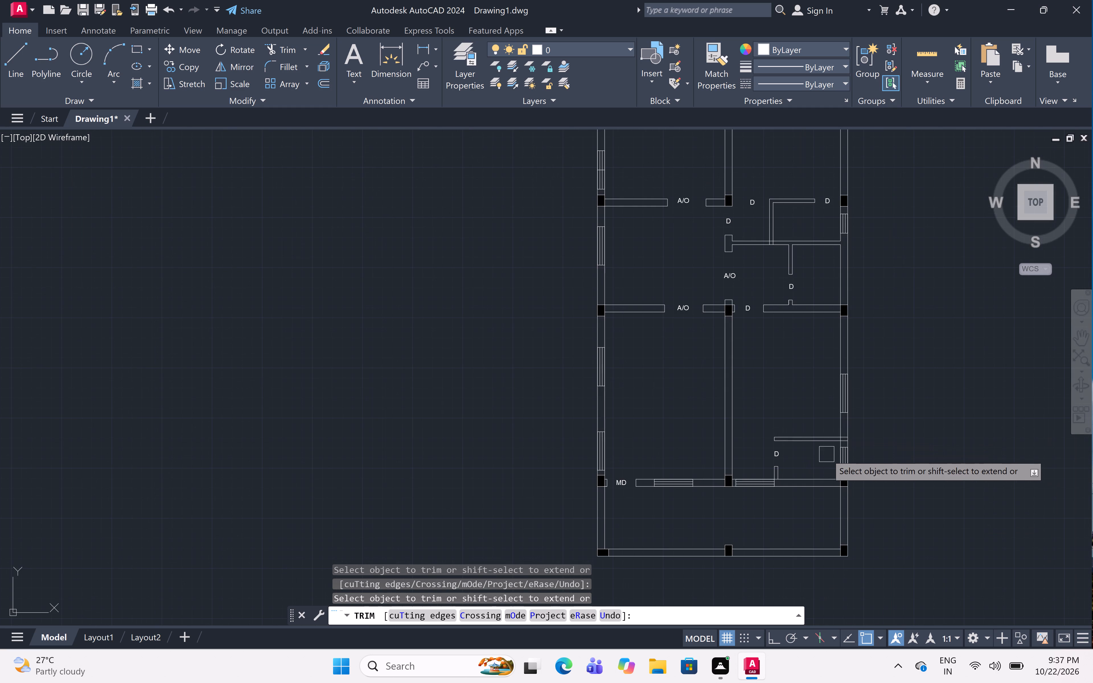
Trim the overlapping lines where the horizontal partition above the fourth row meets the right outer wall.
{"action": "scroll", "coordinate": [847, 440], "scroll_direction": "up", "scroll_amount": 6}
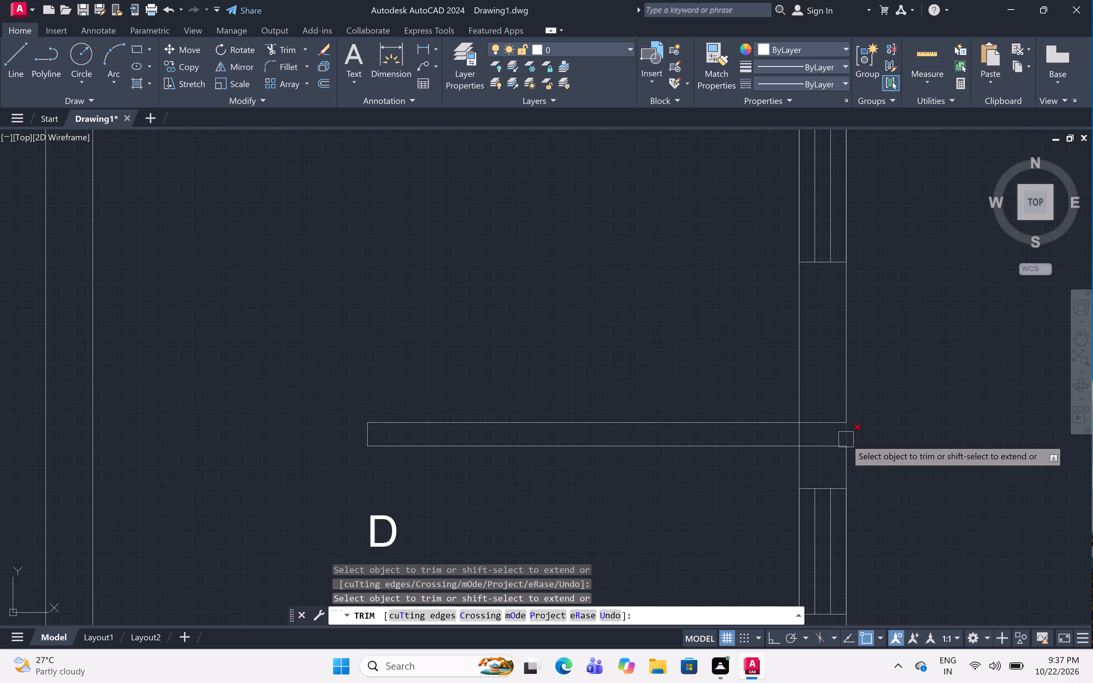
{"action": "scroll", "coordinate": [831, 429], "scroll_direction": "up", "scroll_amount": 2}
{"action": "left_click", "coordinate": [821, 384]}
{"action": "left_click", "coordinate": [845, 509]}
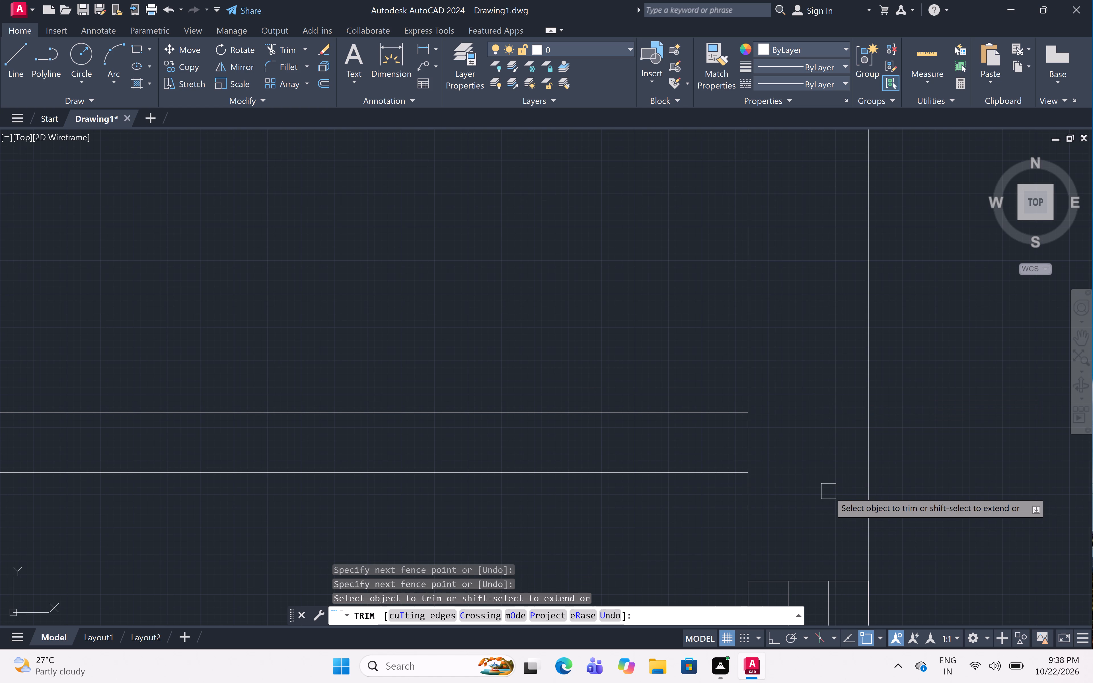
{"action": "left_click", "coordinate": [783, 442]}
{"action": "left_click", "coordinate": [725, 439]}
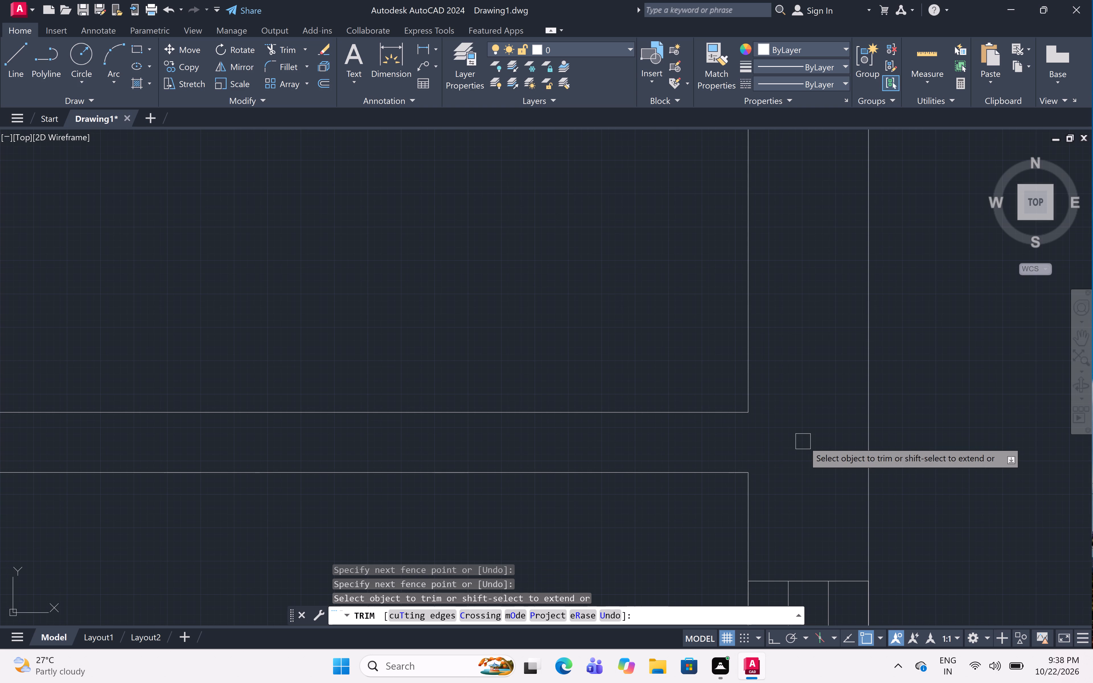
Trim the wall line crossing the base of the short partition stub where it meets the fourth-row wall below the D label.
{"action": "scroll", "coordinate": [813, 426], "scroll_direction": "down", "scroll_amount": 7}
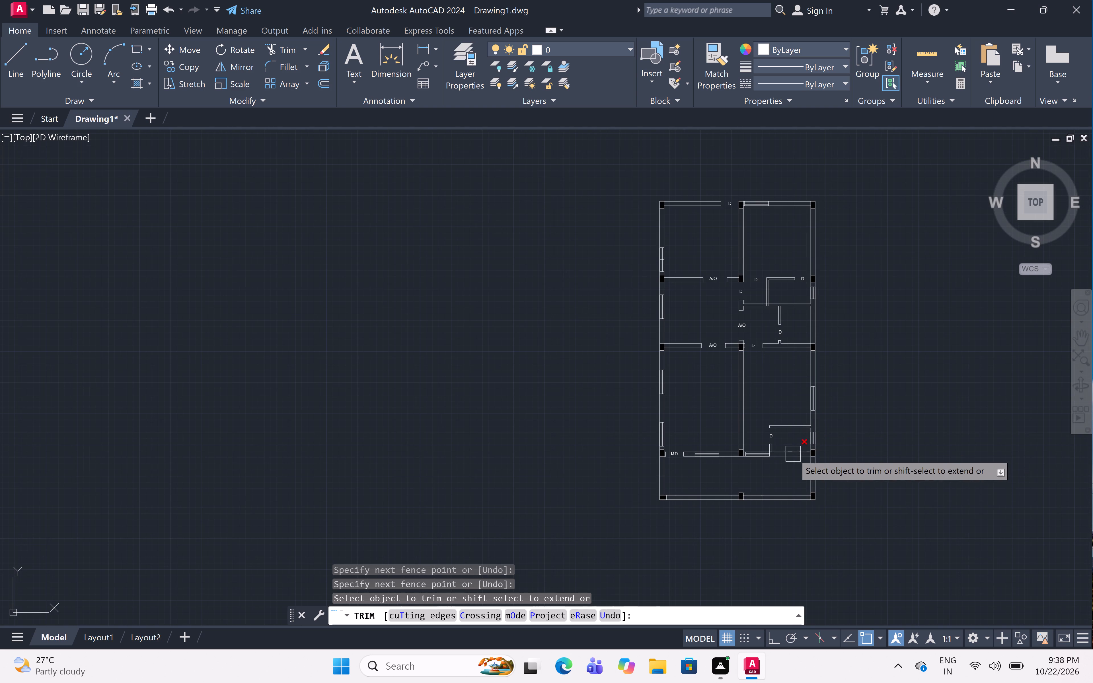
{"action": "scroll", "coordinate": [774, 449], "scroll_direction": "up", "scroll_amount": 6}
{"action": "scroll", "coordinate": [760, 469], "scroll_direction": "up", "scroll_amount": 2}
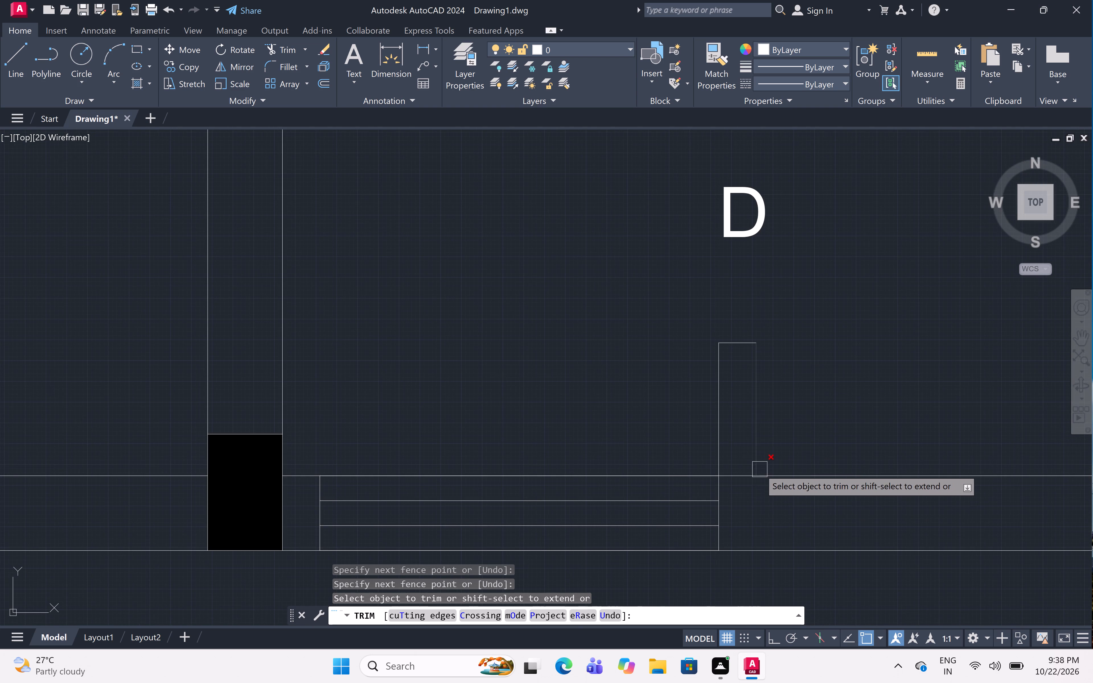
{"action": "left_click", "coordinate": [735, 471]}
{"action": "scroll", "coordinate": [775, 441], "scroll_direction": "down", "scroll_amount": 5}
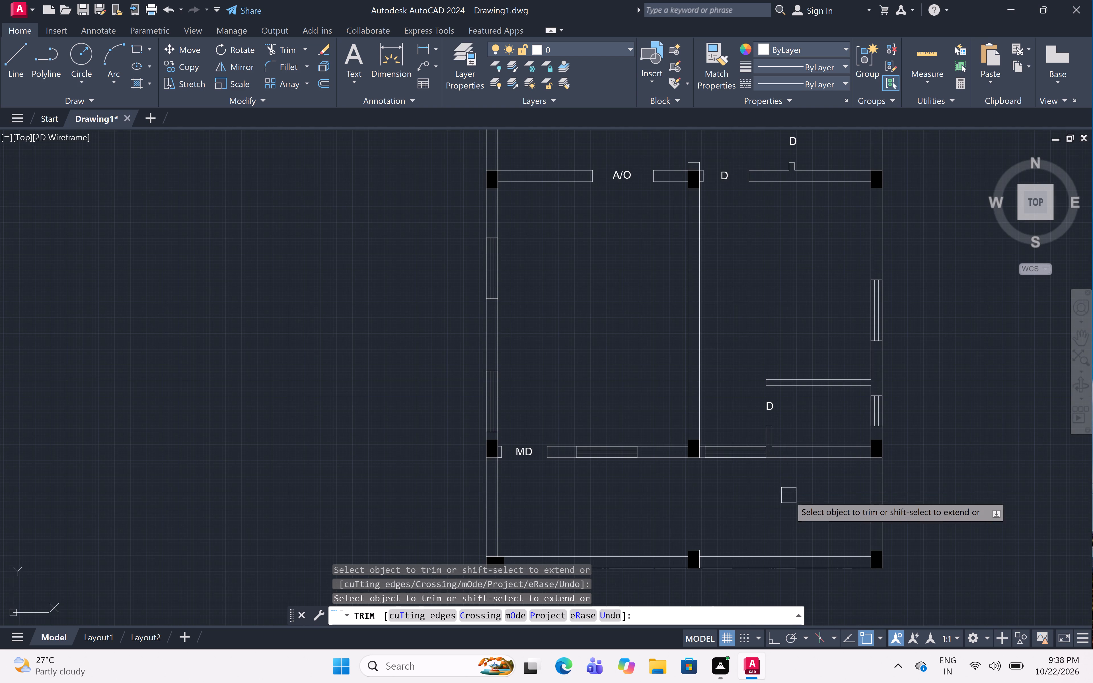
{"action": "scroll", "coordinate": [794, 478], "scroll_direction": "down", "scroll_amount": 2}
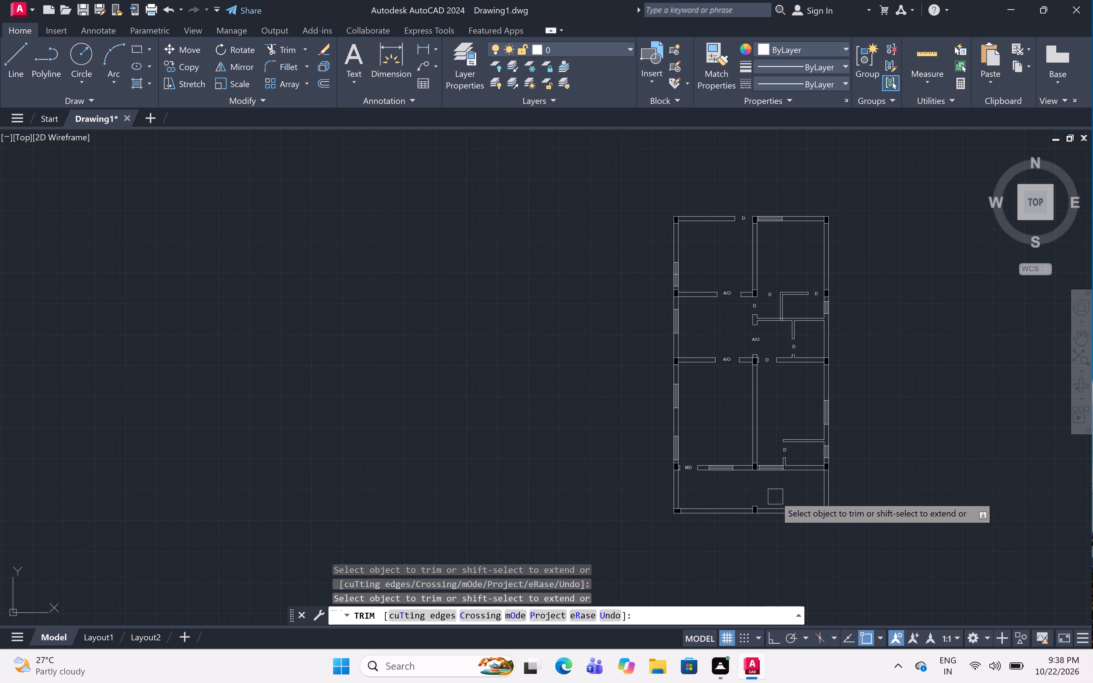
{"action": "key", "text": "Escape"}
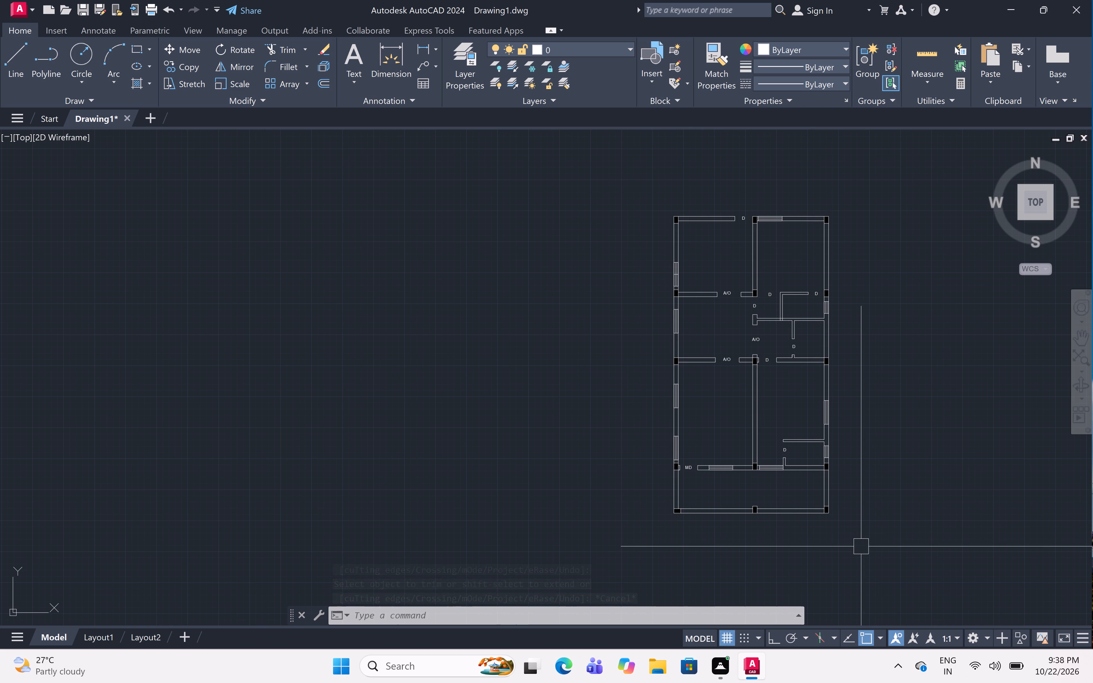
Offset the right outer wall's inner line 3'6" inward across the bottom bay.
{"action": "scroll", "coordinate": [779, 460], "scroll_direction": "up", "scroll_amount": 2}
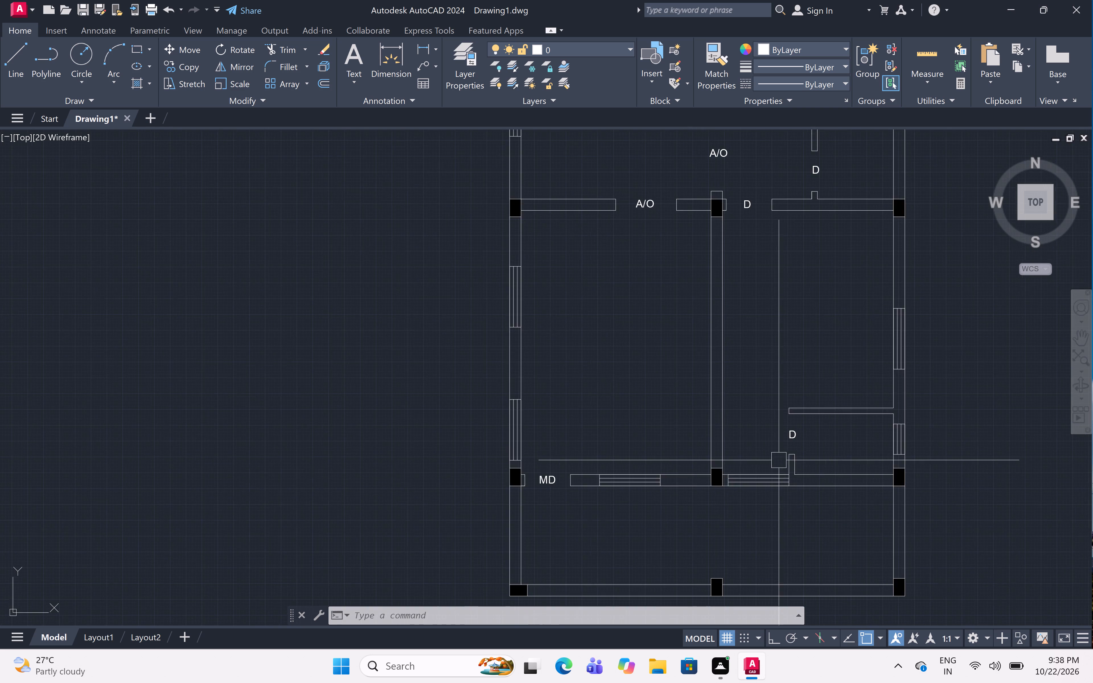
{"action": "scroll", "coordinate": [779, 460], "scroll_direction": "up", "scroll_amount": 1}
{"action": "middle_click_drag", "start_coordinate": [831, 545], "coordinate": [750, 458]}
{"action": "scroll", "coordinate": [745, 452], "scroll_direction": "down", "scroll_amount": 1}
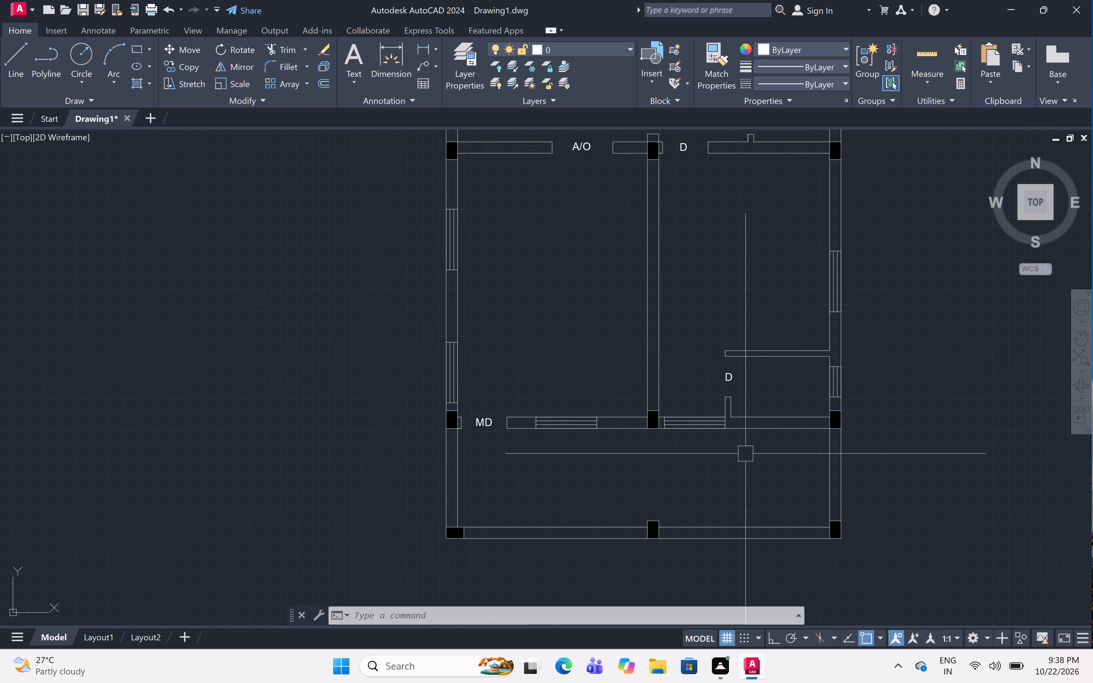
{"action": "key", "text": "o"}
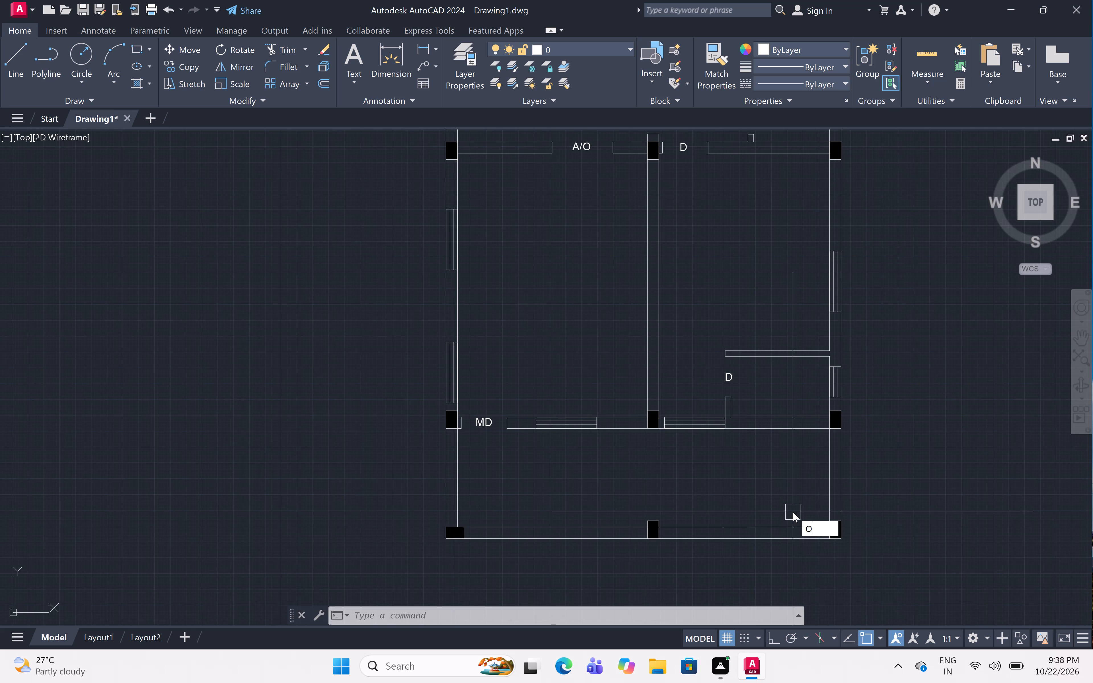
{"action": "type", "text": "FF"}
{"action": "key", "text": "space"}
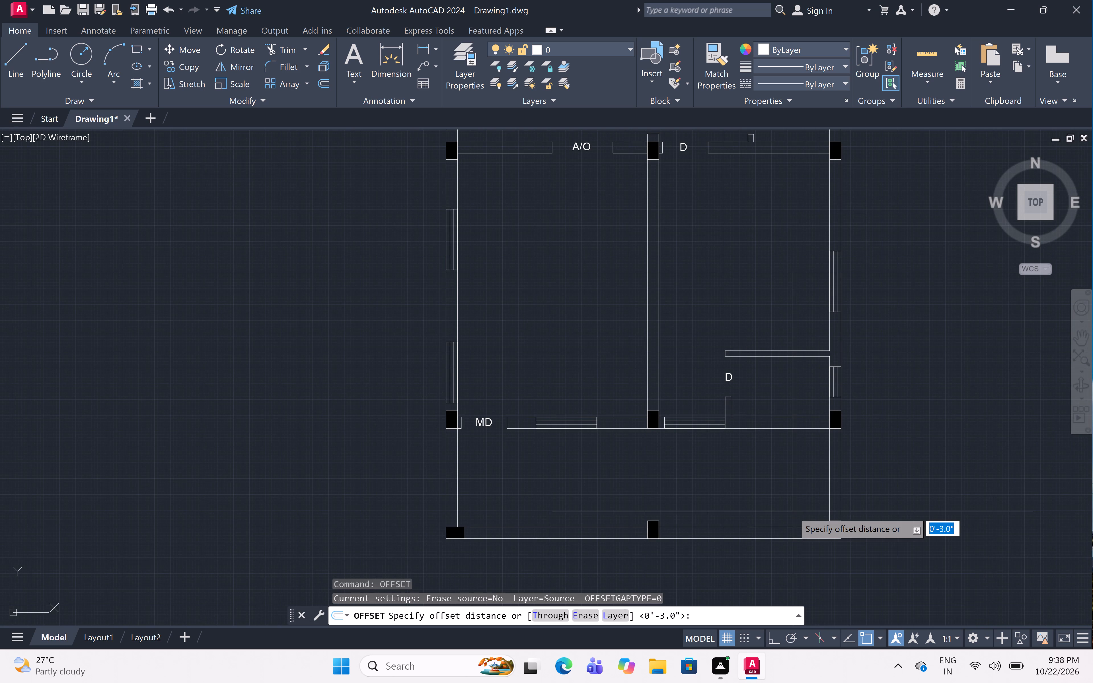
{"action": "key", "text": "3"}
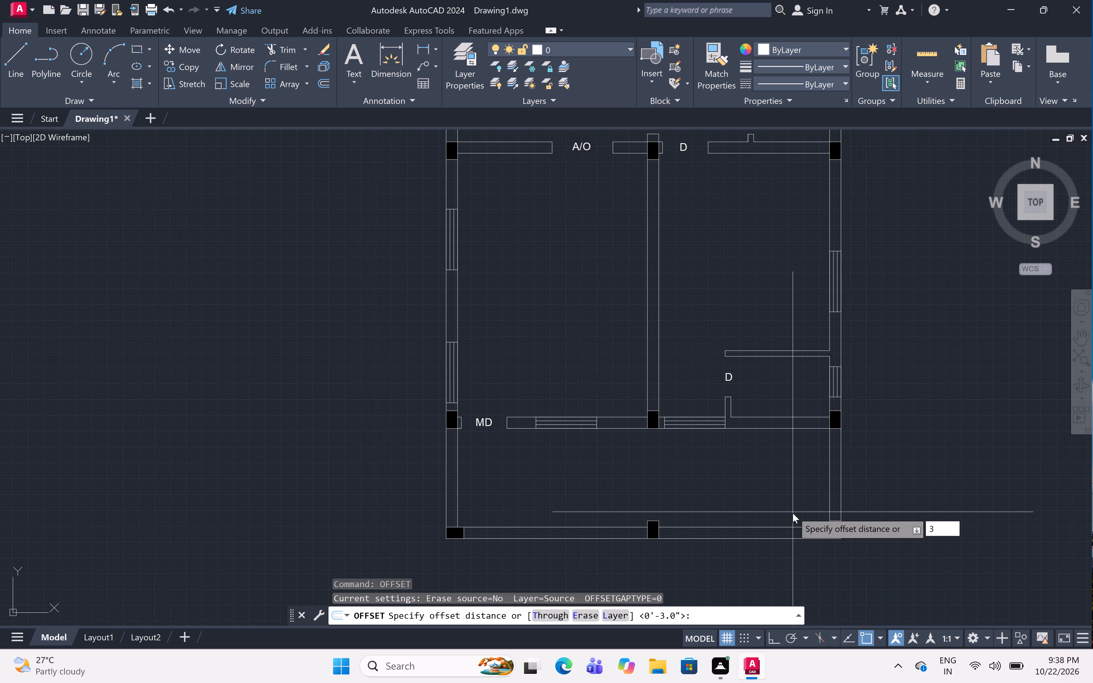
{"action": "key", "text": "apostrophe"}
{"action": "key", "text": "9"}
{"action": "key", "text": "BackSpace"}
{"action": "key", "text": "6"}
{"action": "key", "text": "shift+quotedbl"}
{"action": "key", "text": "space"}
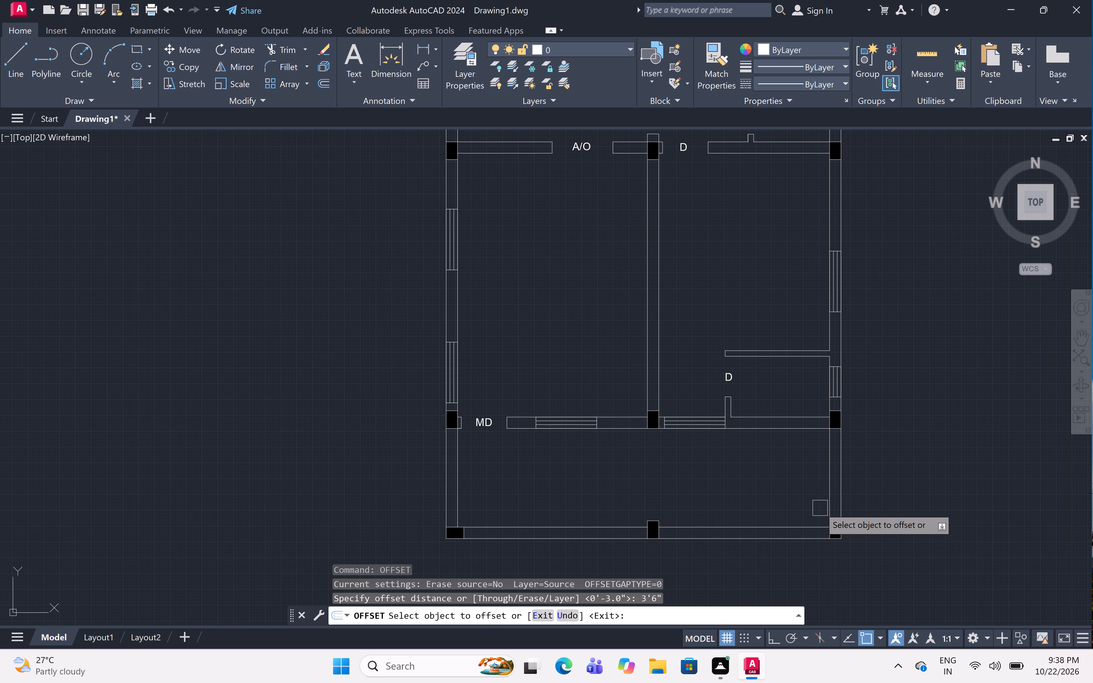
{"action": "left_click", "coordinate": [825, 511]}
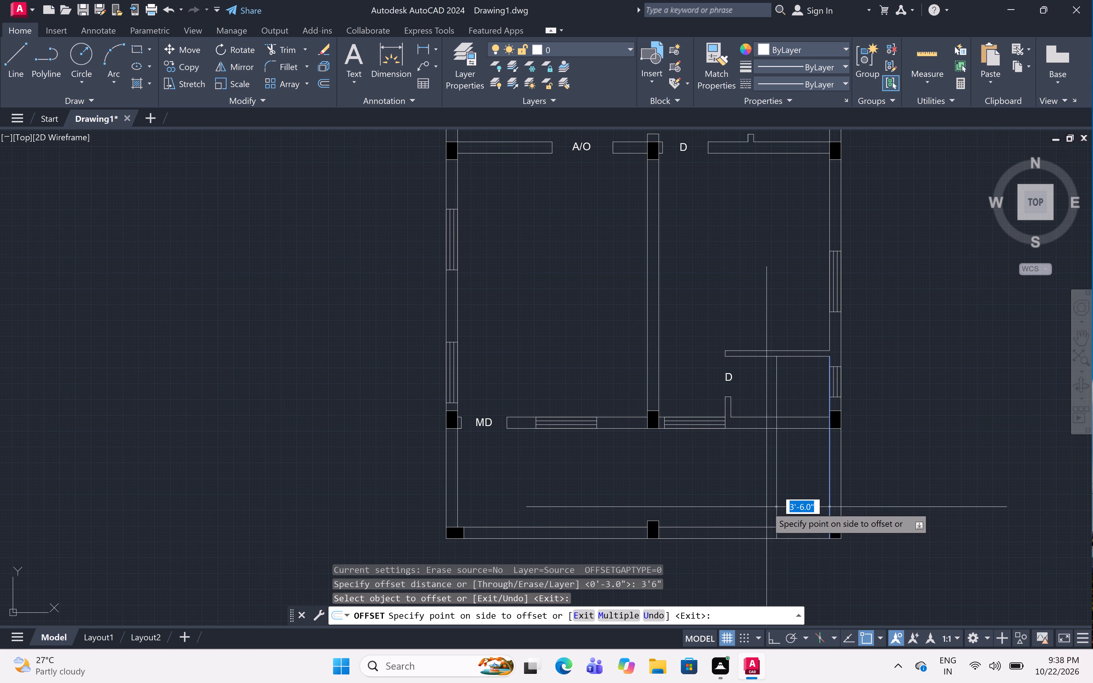
{"action": "left_click", "coordinate": [767, 507]}
Trim the offset line above and inside the fourth-row wall and inside the bottom outer wall, leaving it only within the bottom bay.
{"action": "type", "text": "TR"}
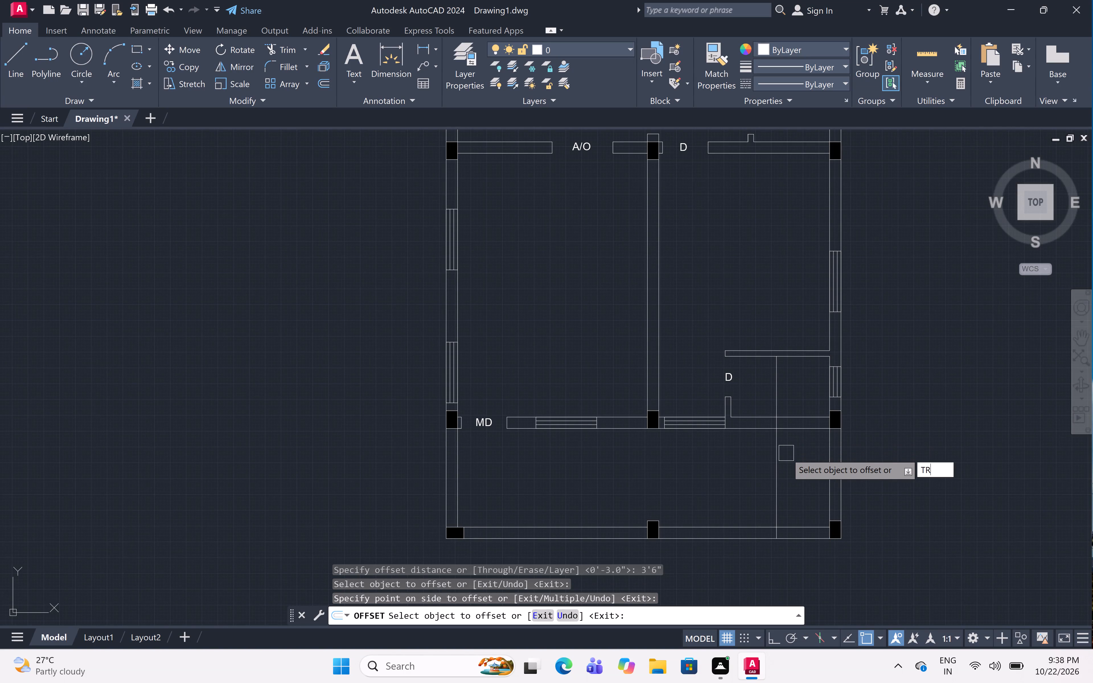
{"action": "key", "text": "space"}
{"action": "scroll", "coordinate": [789, 403], "scroll_direction": "up", "scroll_amount": 3}
{"action": "left_click", "coordinate": [740, 431]}
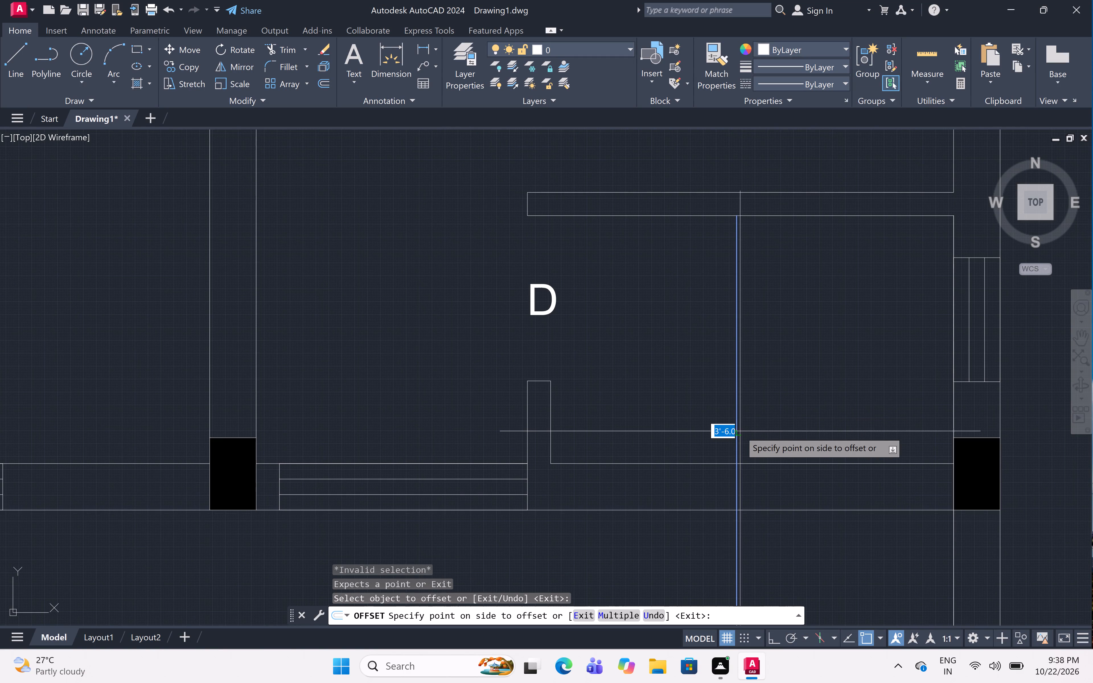
{"action": "key", "text": "Escape"}
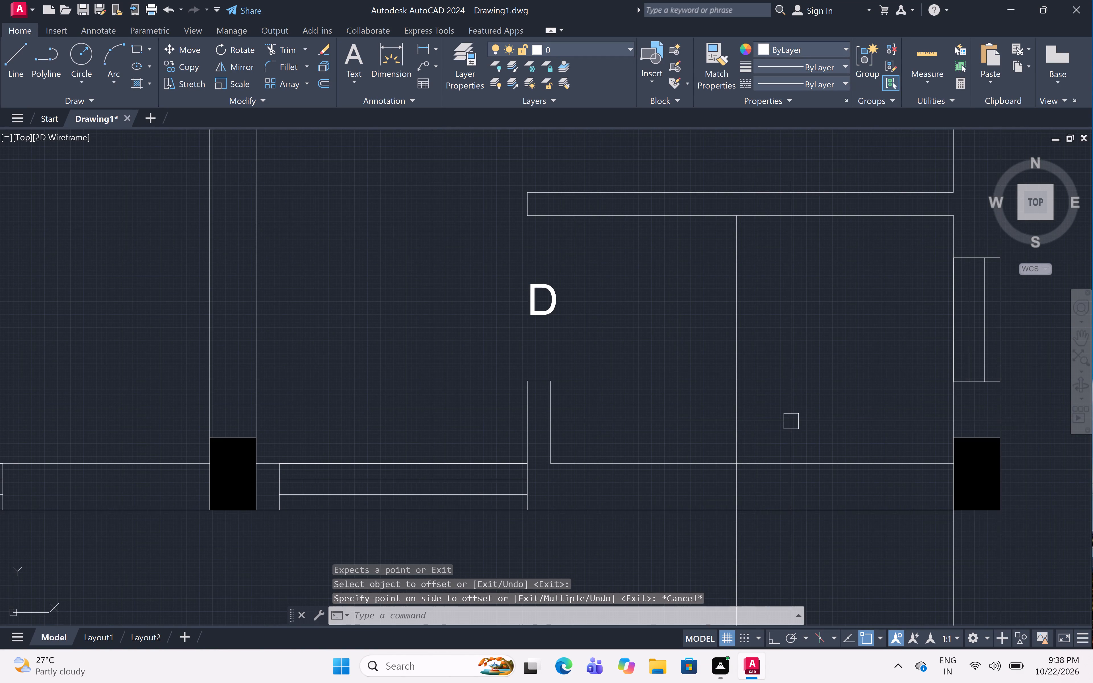
{"action": "type", "text": "TR"}
{"action": "key", "text": "space"}
{"action": "left_click", "coordinate": [736, 418]}
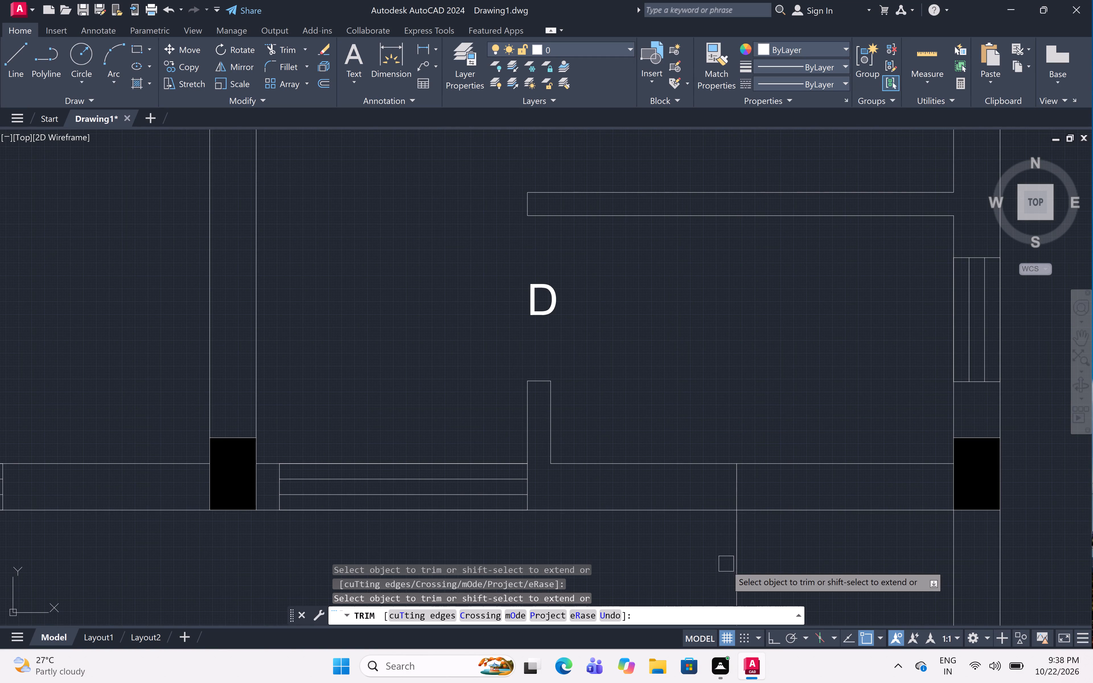
{"action": "left_click", "coordinate": [734, 482]}
{"action": "scroll", "coordinate": [792, 353], "scroll_direction": "down", "scroll_amount": 4}
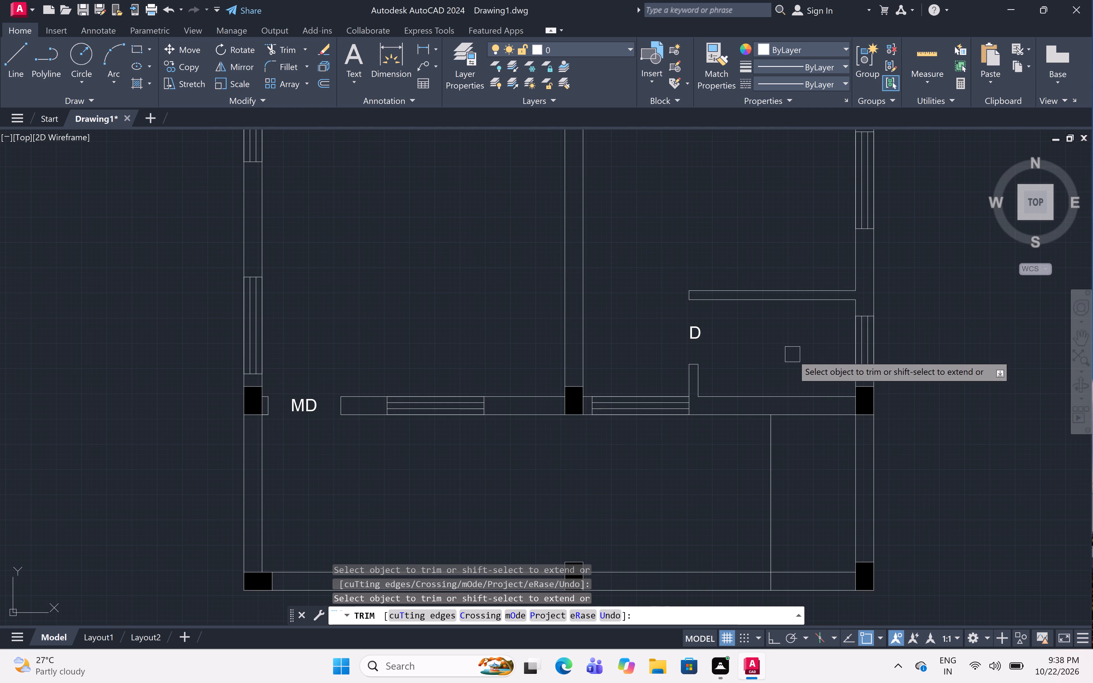
{"action": "scroll", "coordinate": [771, 602], "scroll_direction": "up", "scroll_amount": 3}
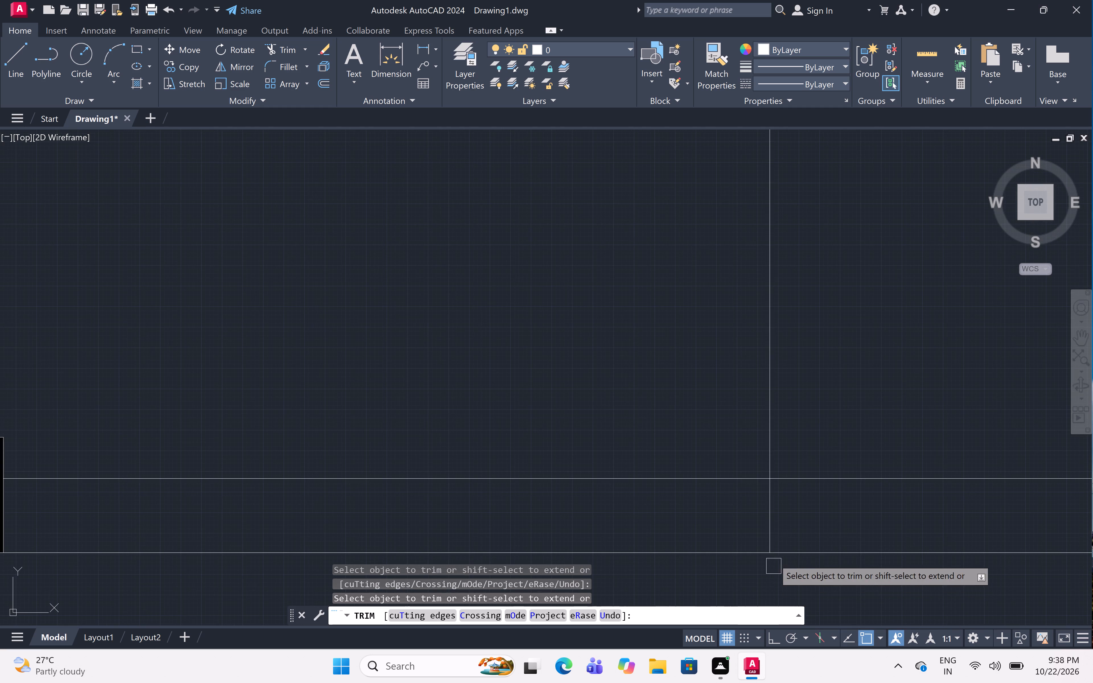
{"action": "left_click", "coordinate": [769, 516]}
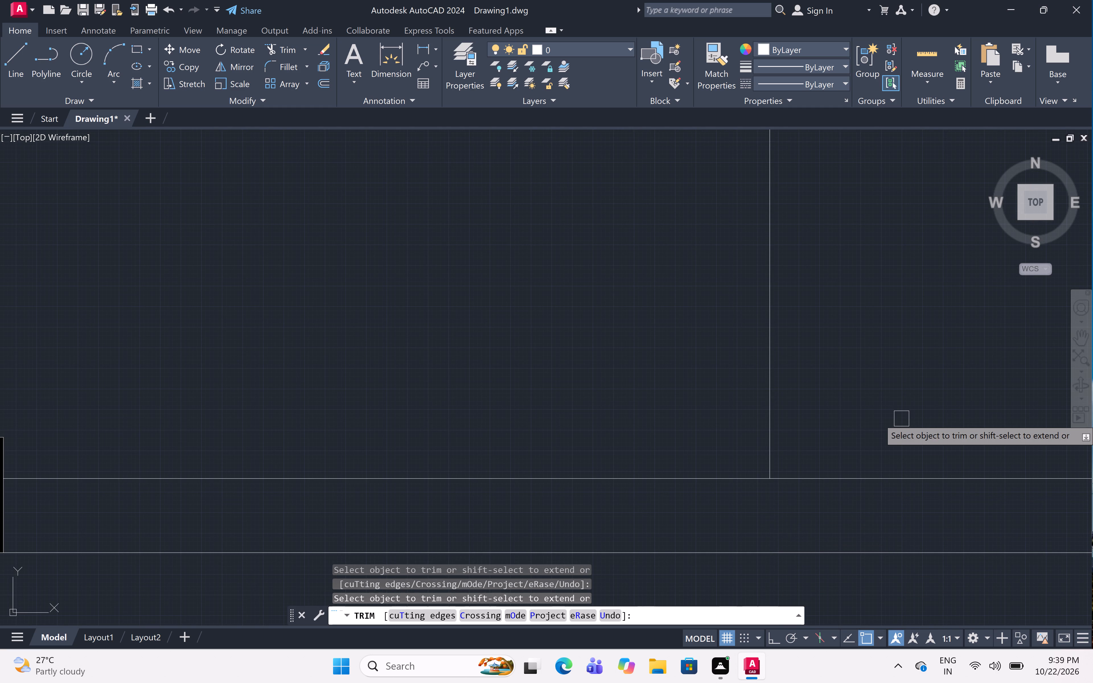
{"action": "scroll", "coordinate": [869, 279], "scroll_direction": "down", "scroll_amount": 3}
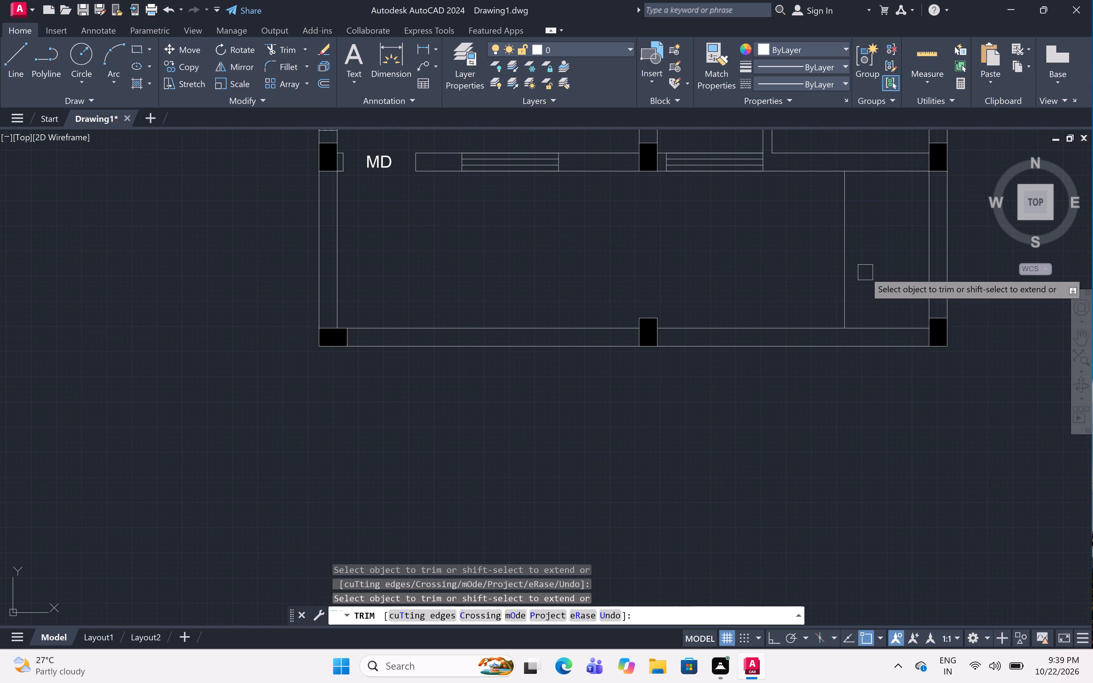
{"action": "middle_click_drag", "start_coordinate": [865, 272], "coordinate": [854, 381]}
{"action": "key", "text": "Escape"}
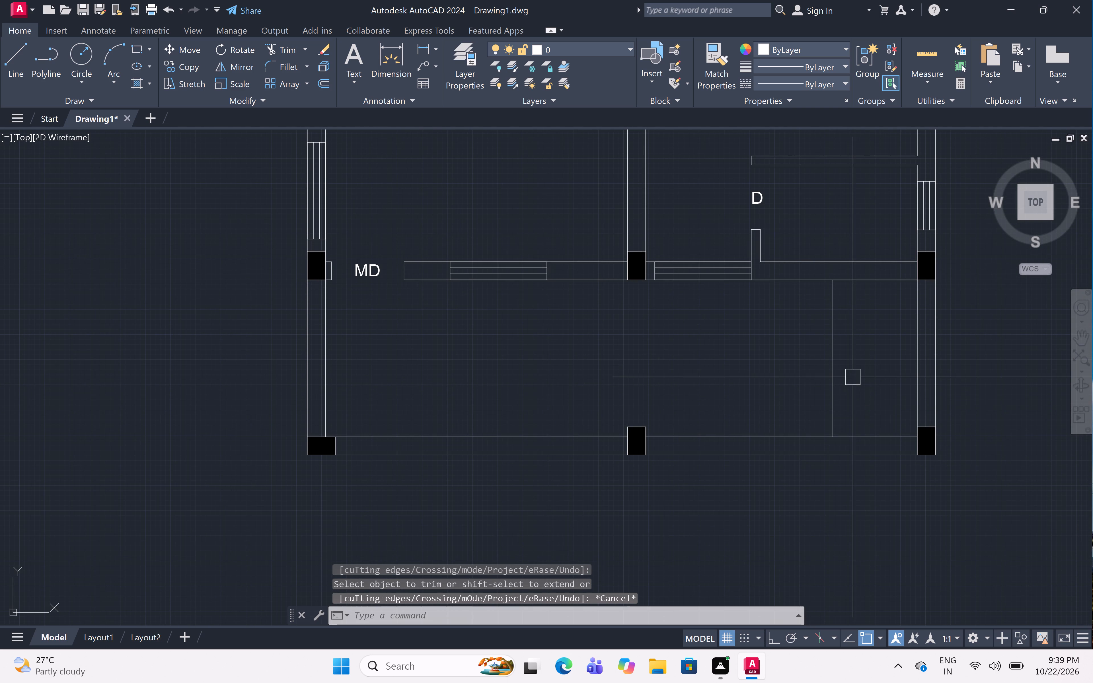
Offset the vertical line in the bottom bay by 10" toward the middle column.
{"action": "type", "text": "OFF 10\""}
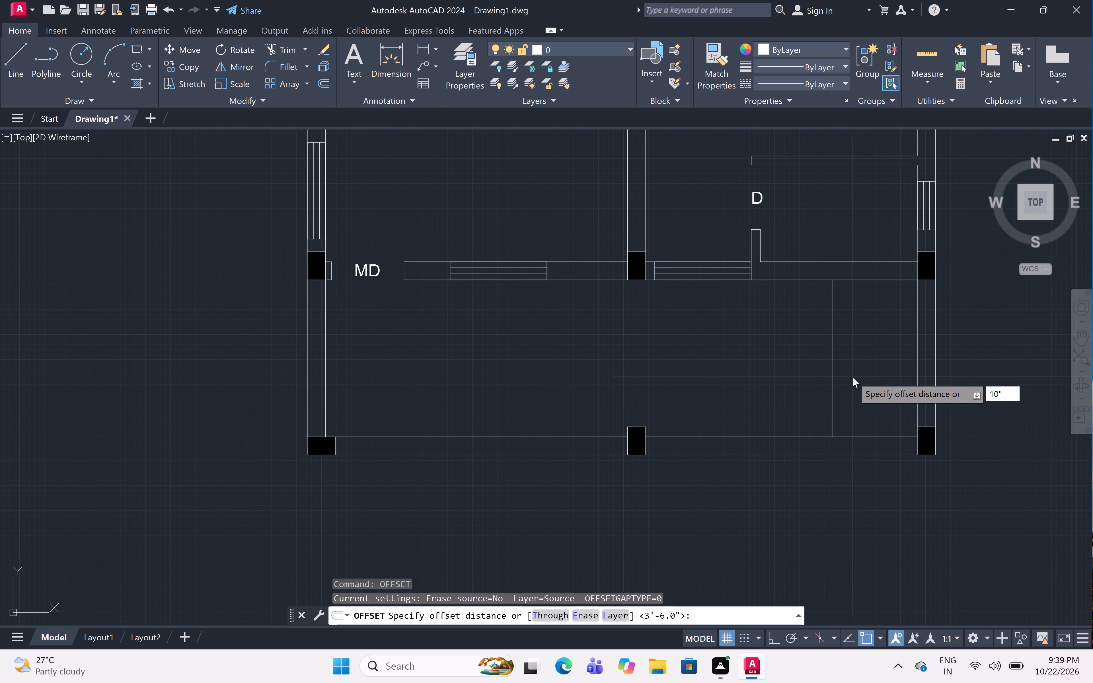
{"action": "key", "text": "space"}
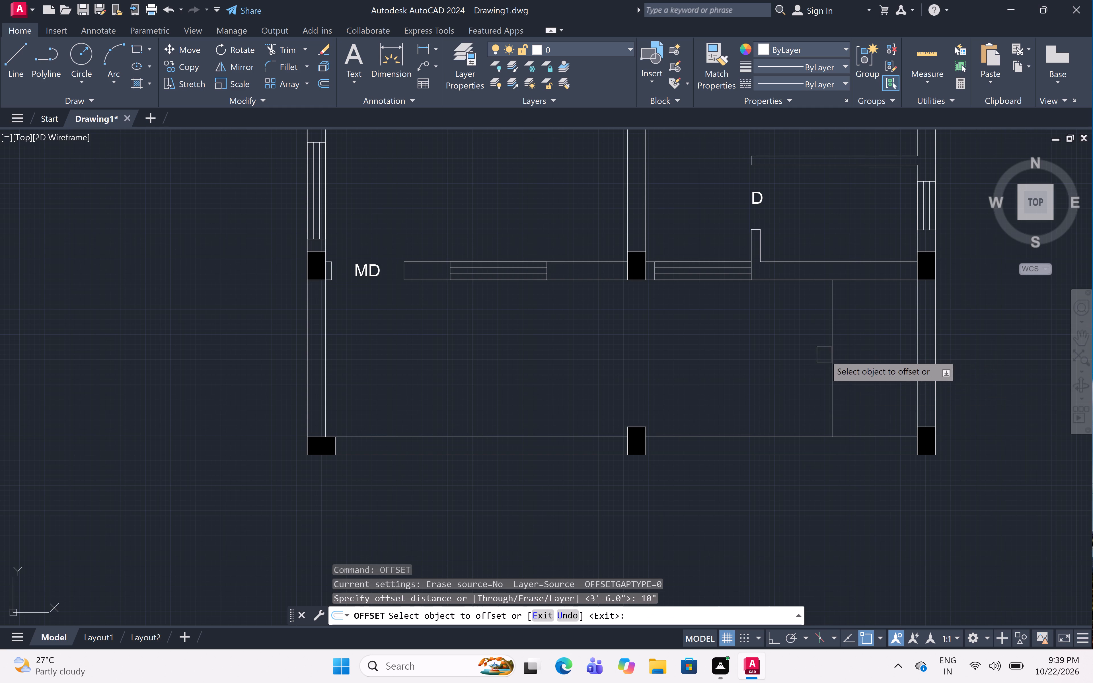
{"action": "left_click_drag", "start_coordinate": [834, 367], "coordinate": [824, 371]}
{"action": "left_click_drag", "start_coordinate": [736, 392], "coordinate": [729, 394]}
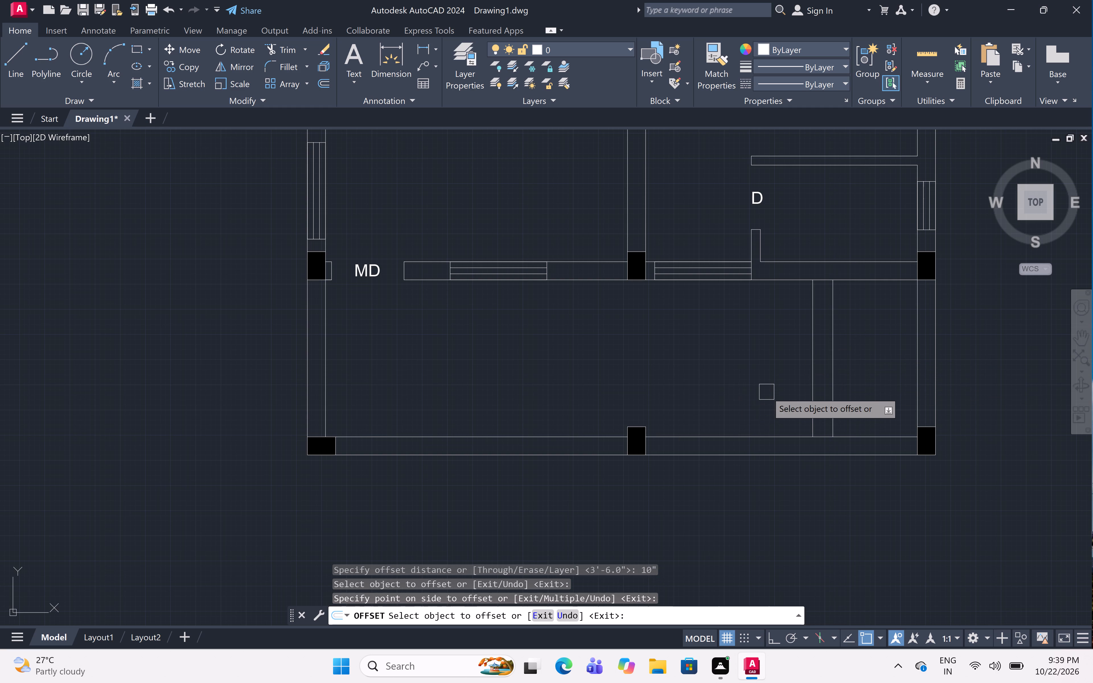
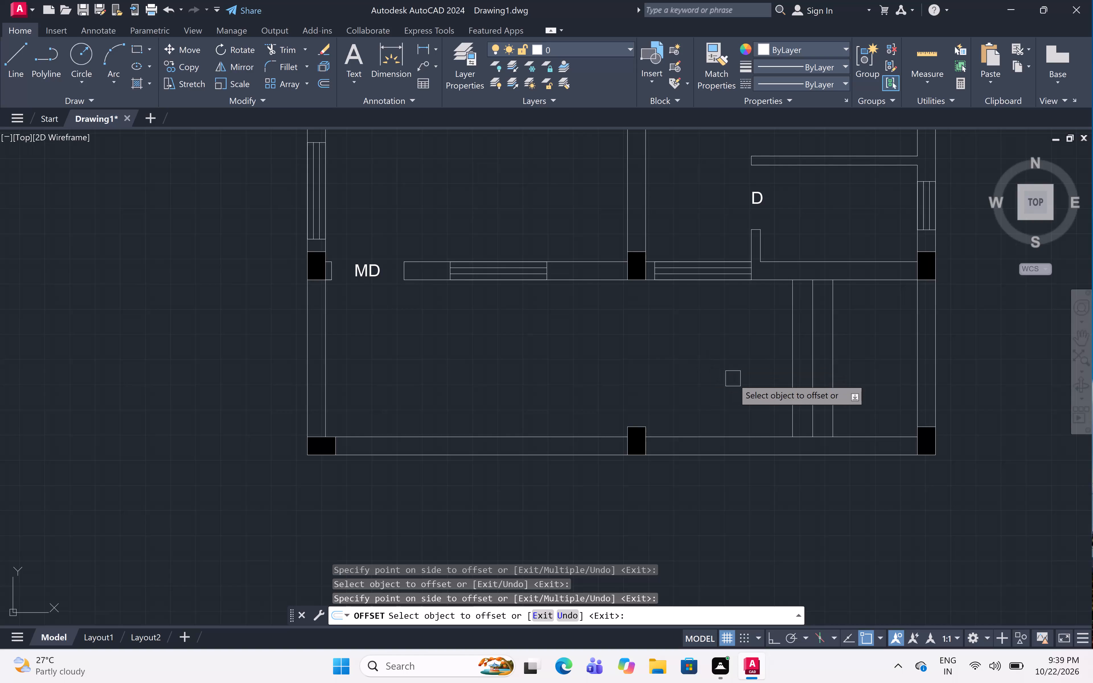
Add seven more stair tread lines toward the middle column by repeatedly offsetting the last tread line at 10" spacing.
{"action": "left_click", "coordinate": [798, 408]}
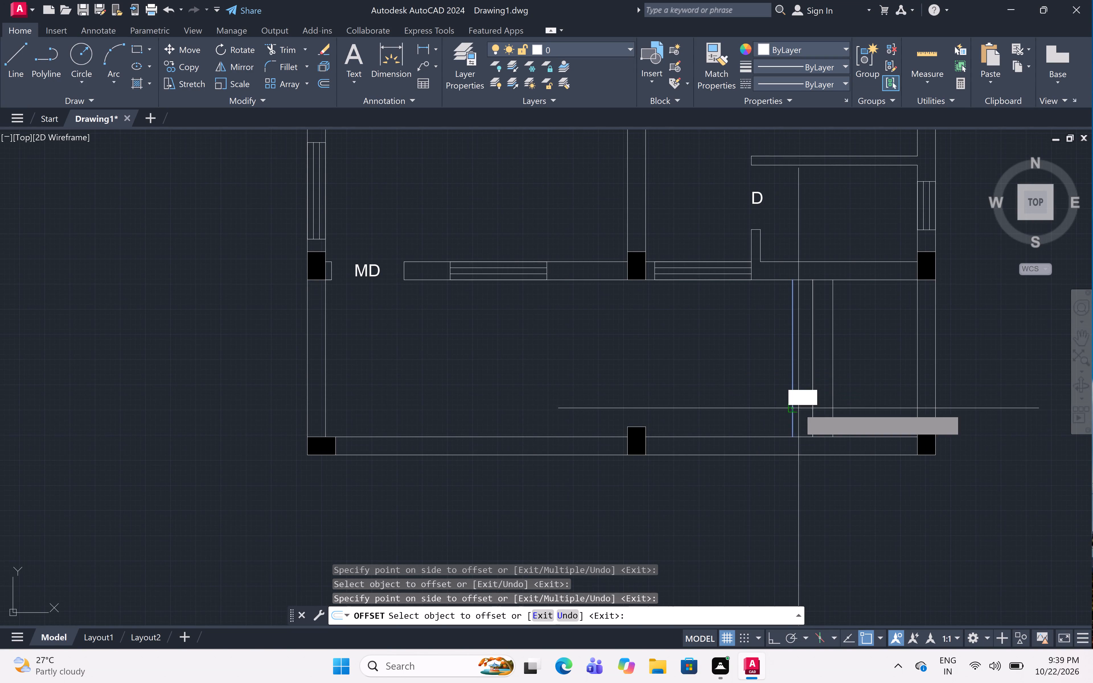
{"action": "left_click", "coordinate": [730, 408]}
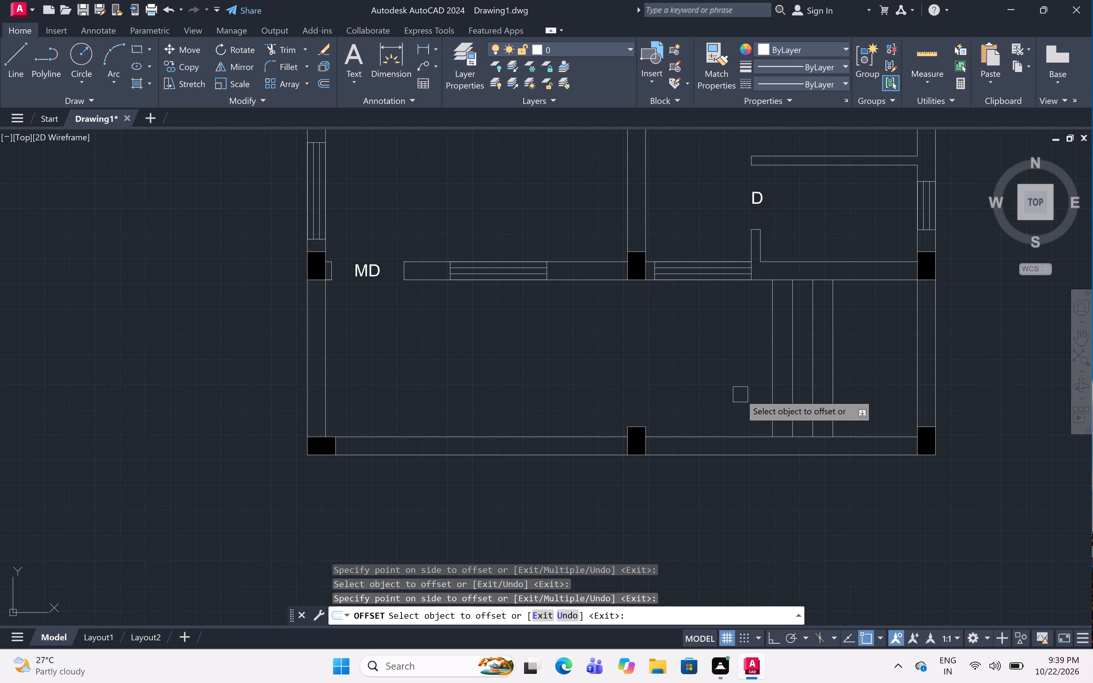
{"action": "left_click", "coordinate": [772, 392]}
{"action": "left_click", "coordinate": [715, 402]}
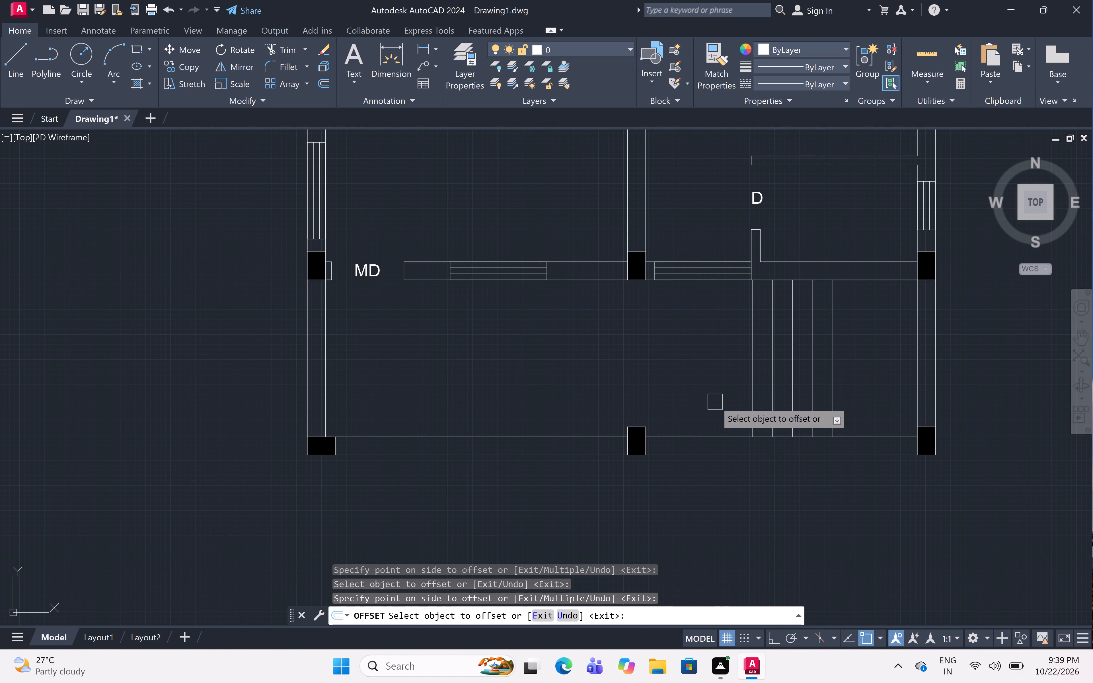
{"action": "left_click", "coordinate": [746, 392]}
{"action": "left_click", "coordinate": [717, 389]}
{"action": "left_click", "coordinate": [730, 394]}
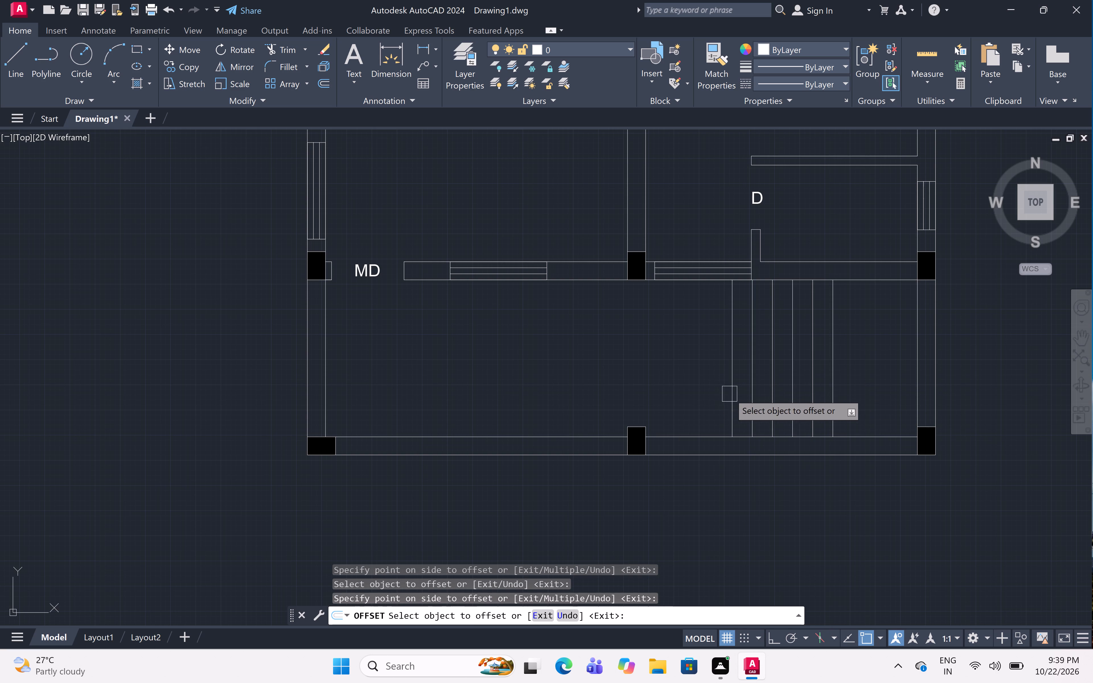
{"action": "left_click", "coordinate": [671, 394]}
{"action": "left_click", "coordinate": [718, 390]}
{"action": "left_click", "coordinate": [669, 388]}
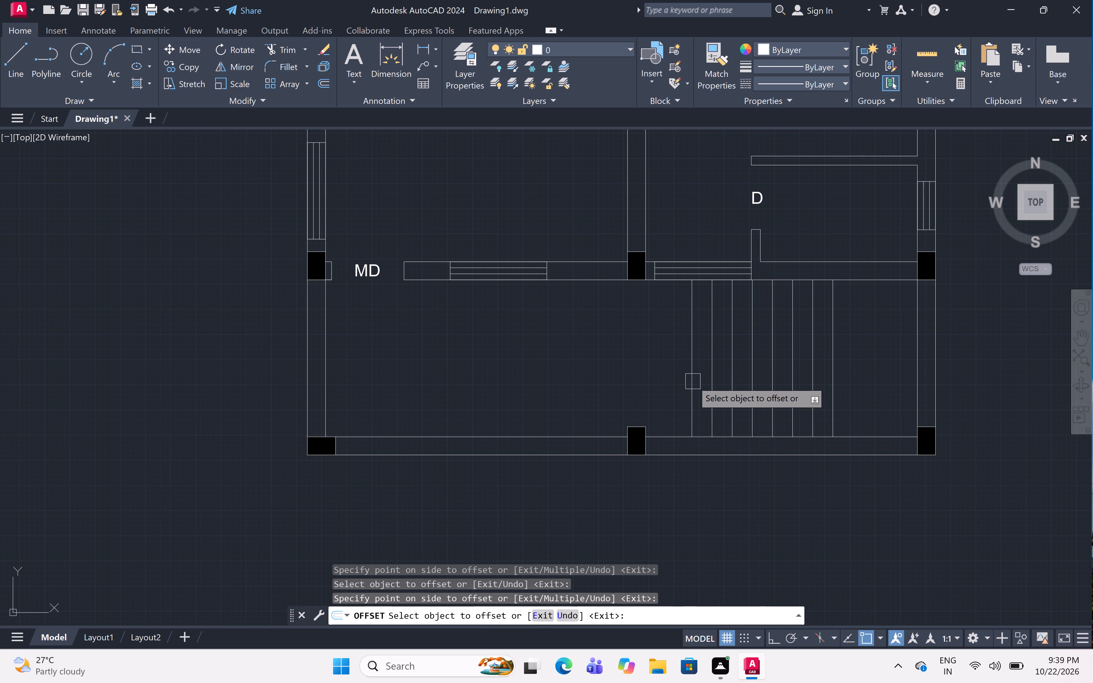
{"action": "left_click", "coordinate": [693, 381]}
{"action": "left_click", "coordinate": [673, 381]}
{"action": "left_click", "coordinate": [673, 378]}
{"action": "left_click", "coordinate": [640, 381]}
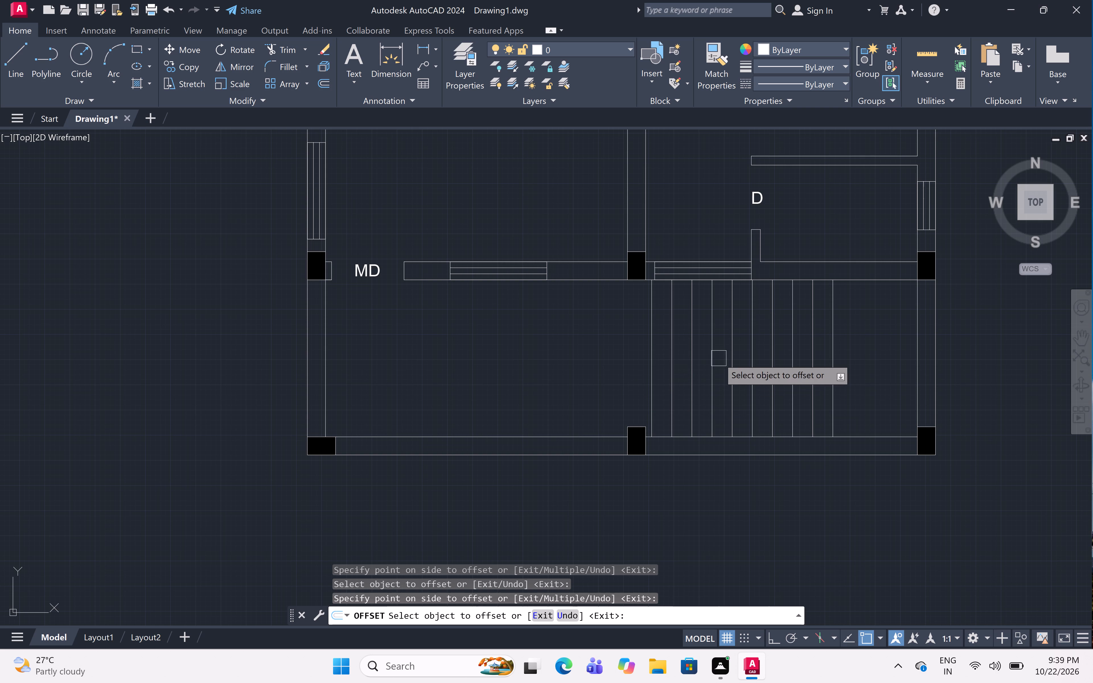
{"action": "key", "text": "Escape"}
With Ortho on, draw a horizontal line 7'-6" long joining the midpoints of the first and last tread lines.
{"action": "type", "text": "L"}
{"action": "key", "text": "space"}
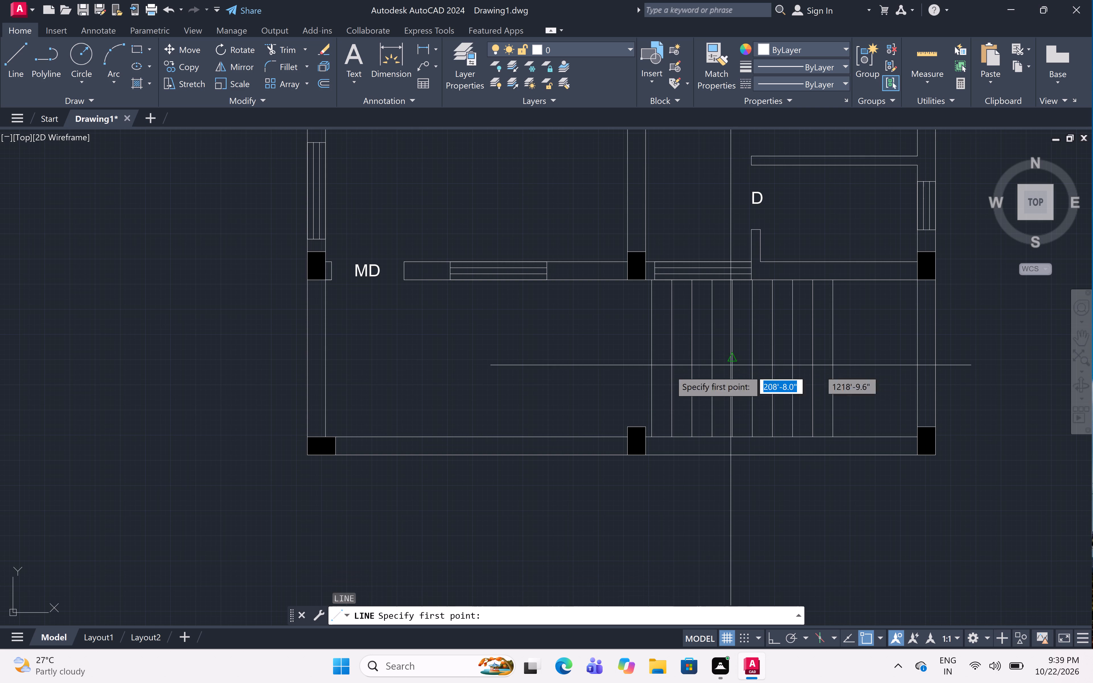
{"action": "left_click", "coordinate": [650, 356]}
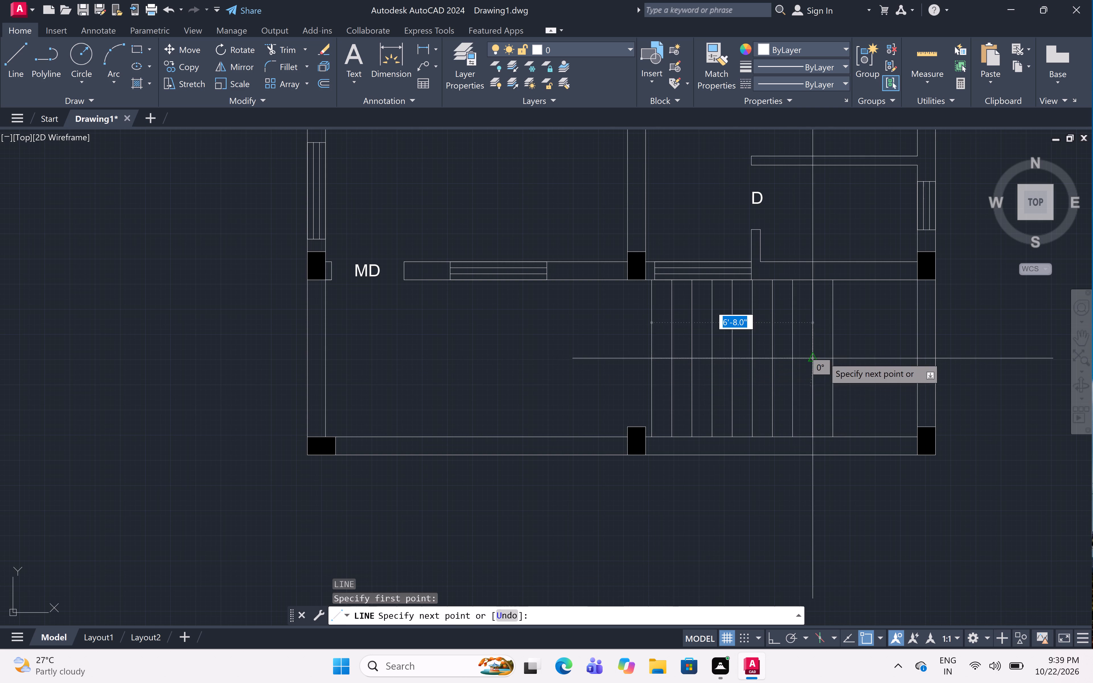
{"action": "key", "text": "F8"}
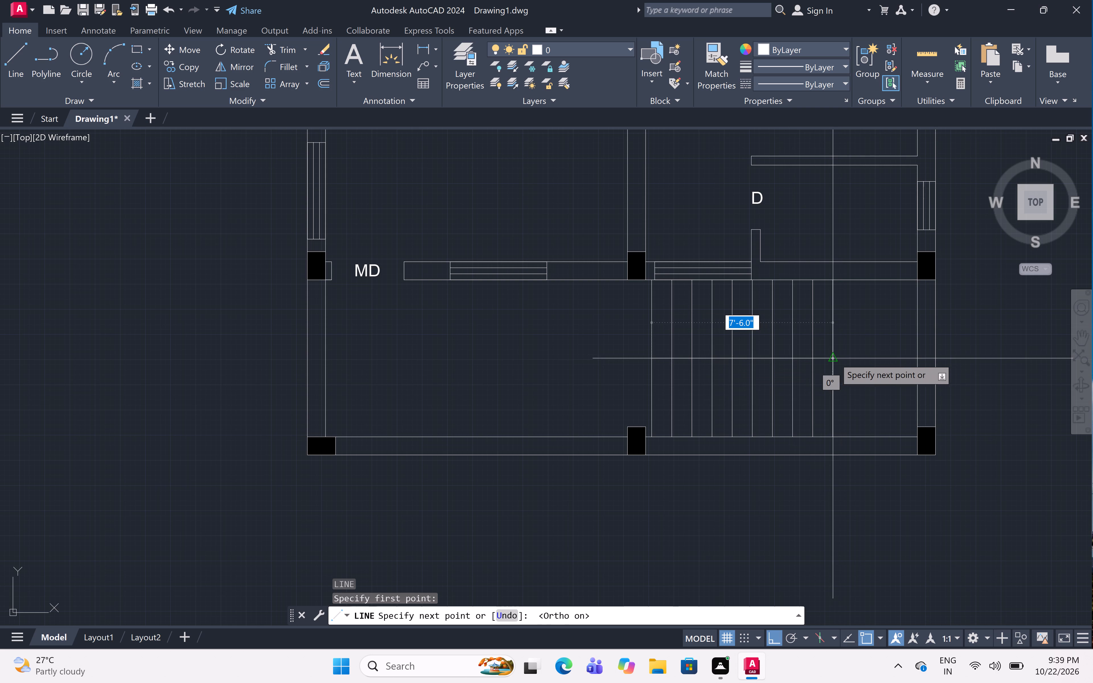
{"action": "left_click", "coordinate": [829, 360]}
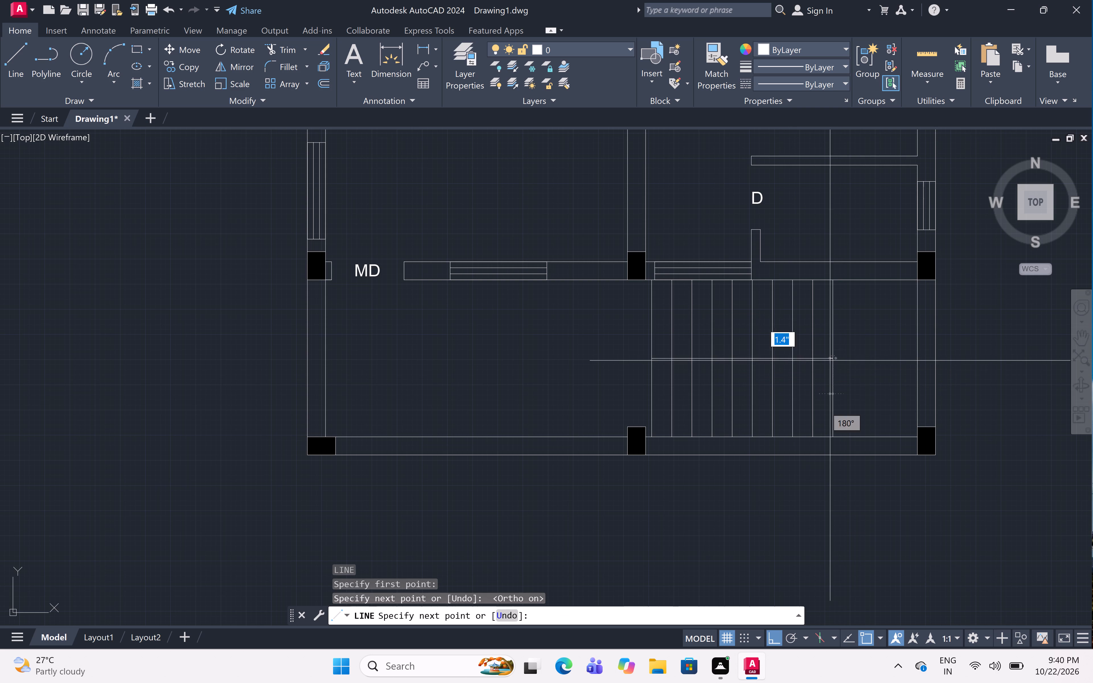
{"action": "key", "text": "Escape"}
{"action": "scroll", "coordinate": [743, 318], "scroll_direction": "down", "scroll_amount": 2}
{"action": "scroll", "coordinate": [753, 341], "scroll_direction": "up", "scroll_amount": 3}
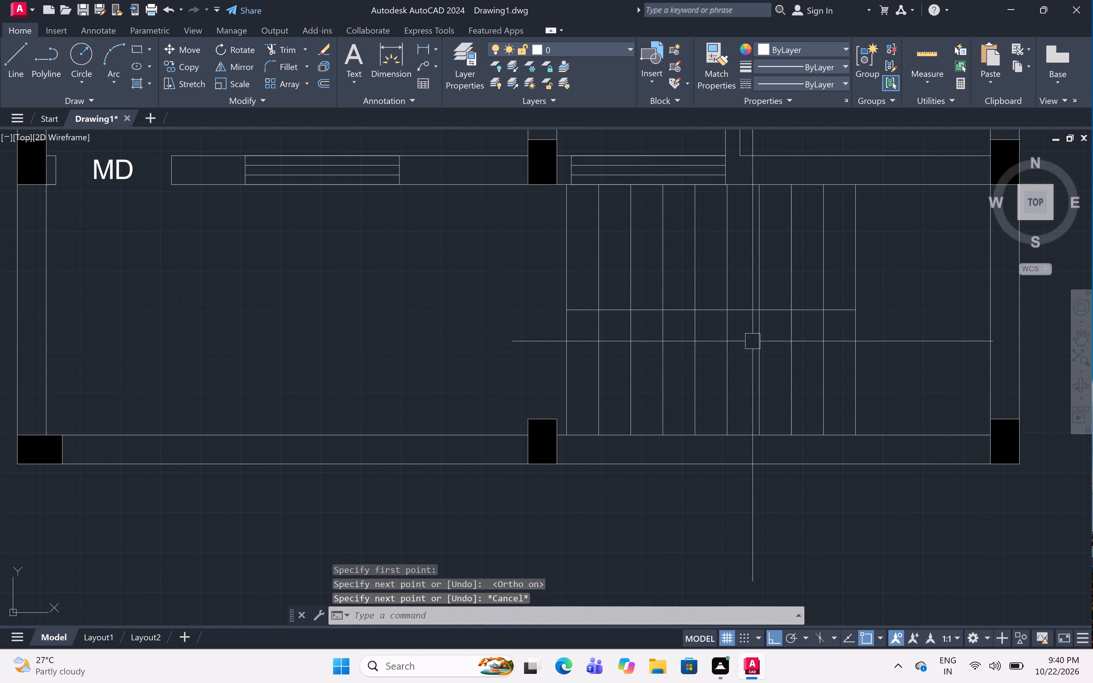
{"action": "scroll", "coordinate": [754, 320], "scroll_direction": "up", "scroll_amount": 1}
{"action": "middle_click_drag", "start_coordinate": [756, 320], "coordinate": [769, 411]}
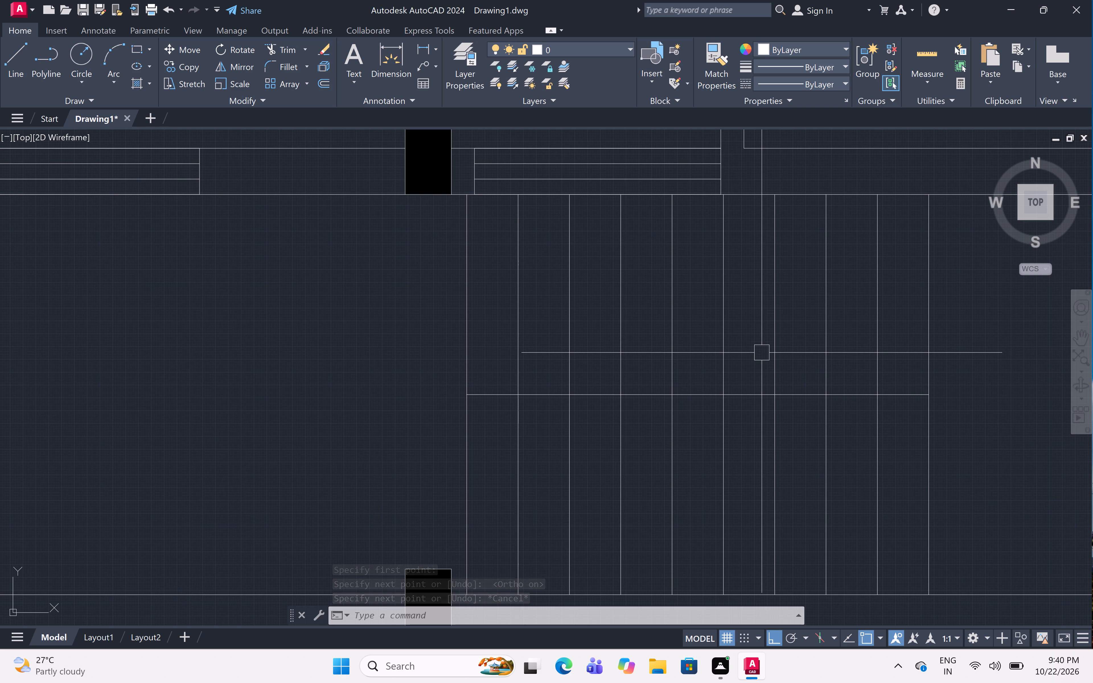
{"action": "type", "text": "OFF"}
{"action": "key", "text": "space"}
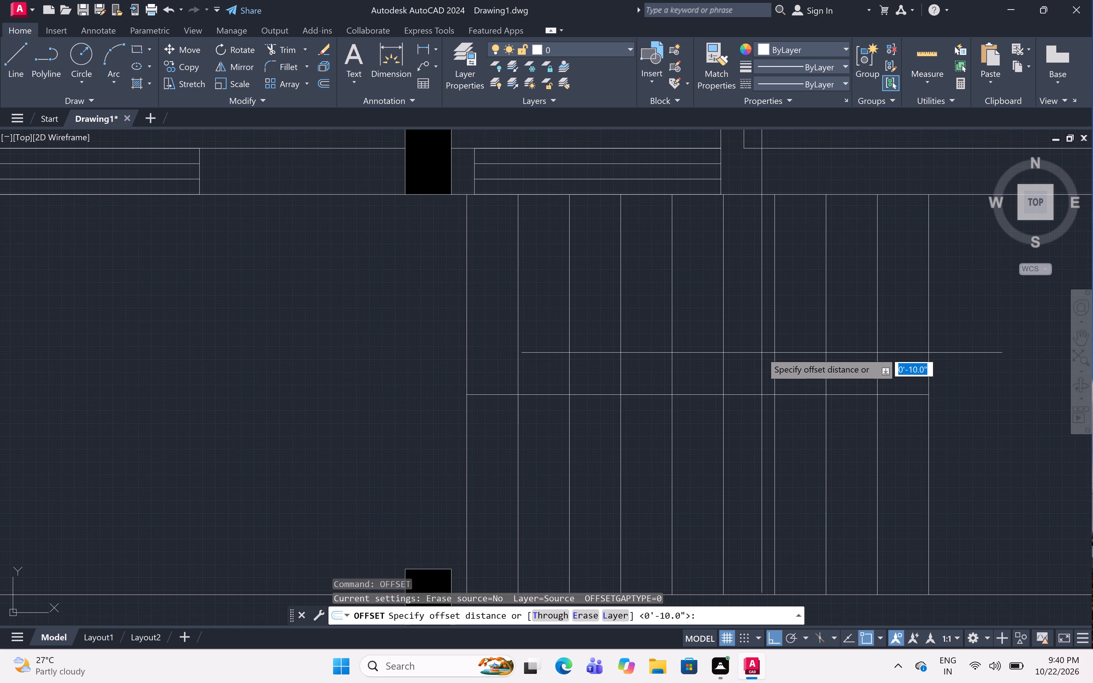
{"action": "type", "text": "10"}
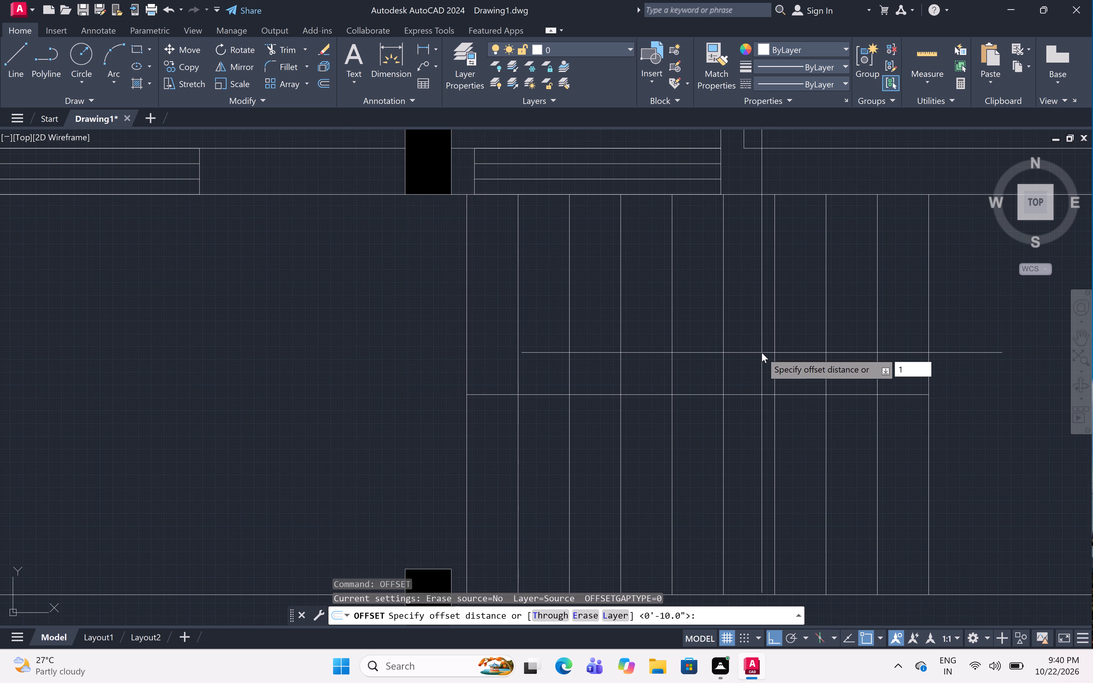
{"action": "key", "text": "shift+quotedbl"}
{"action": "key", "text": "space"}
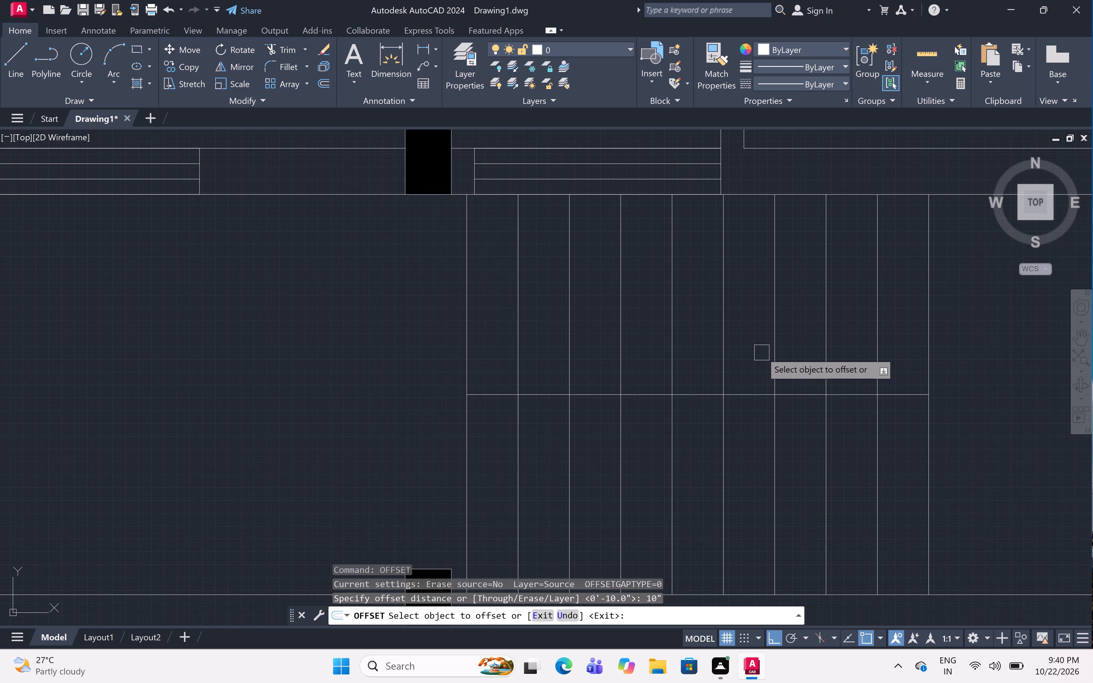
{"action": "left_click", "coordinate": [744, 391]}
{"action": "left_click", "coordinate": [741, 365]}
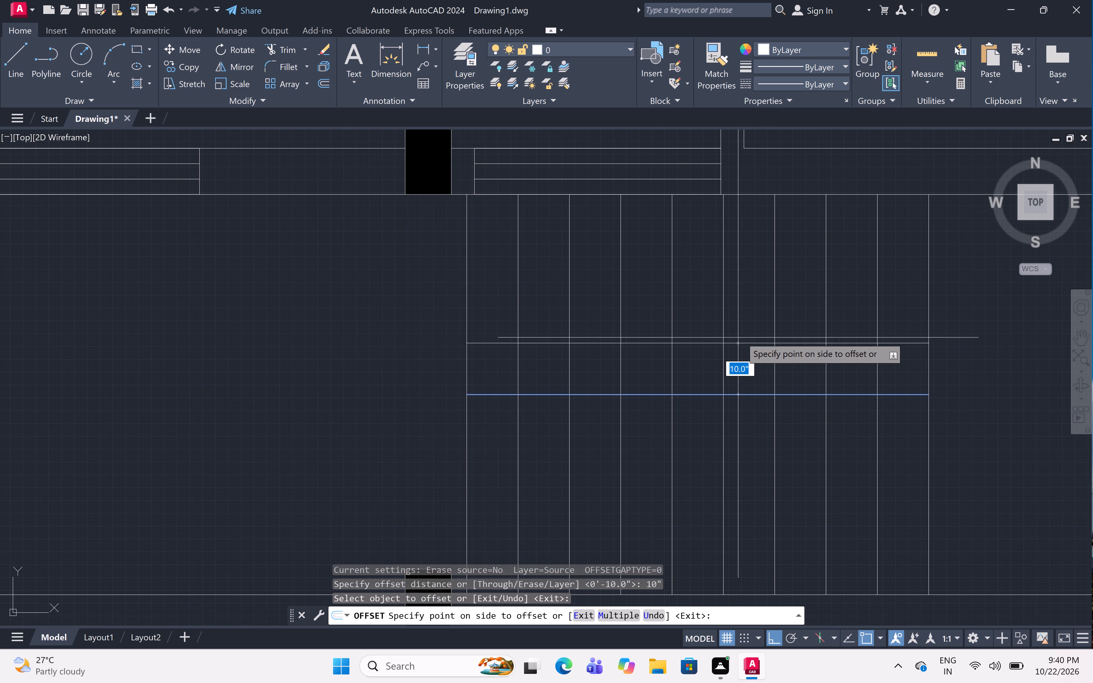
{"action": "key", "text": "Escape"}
Offset the stair's horizontal centre line 2" to both sides.
{"action": "scroll", "coordinate": [821, 340], "scroll_direction": "down", "scroll_amount": 2}
{"action": "middle_click_drag", "start_coordinate": [822, 342], "coordinate": [821, 343]}
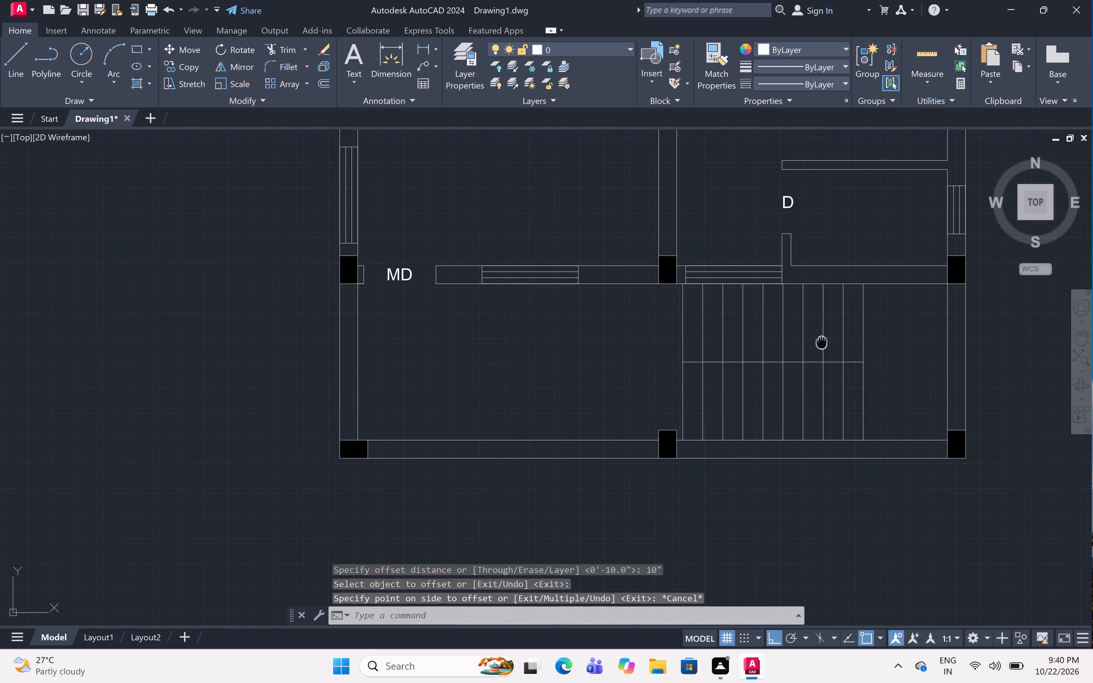
{"action": "middle_click_drag", "start_coordinate": [821, 343], "coordinate": [745, 367]}
{"action": "scroll", "coordinate": [772, 390], "scroll_direction": "up", "scroll_amount": 2}
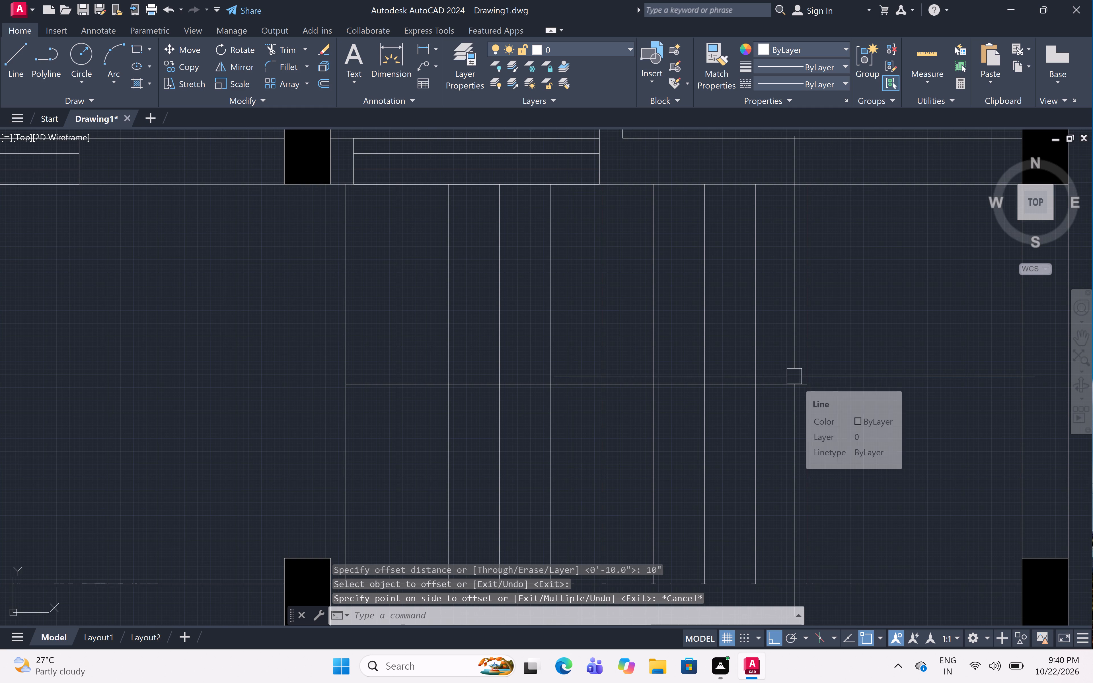
{"action": "type", "text": "OFF"}
{"action": "key", "text": "space"}
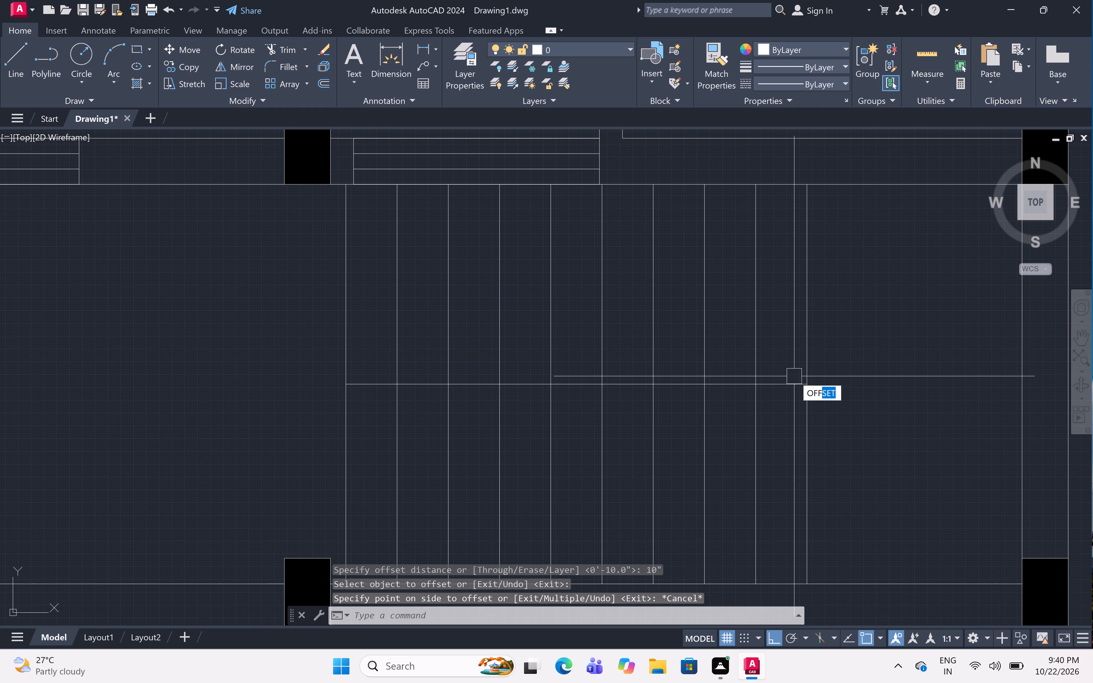
{"action": "key", "text": "1"}
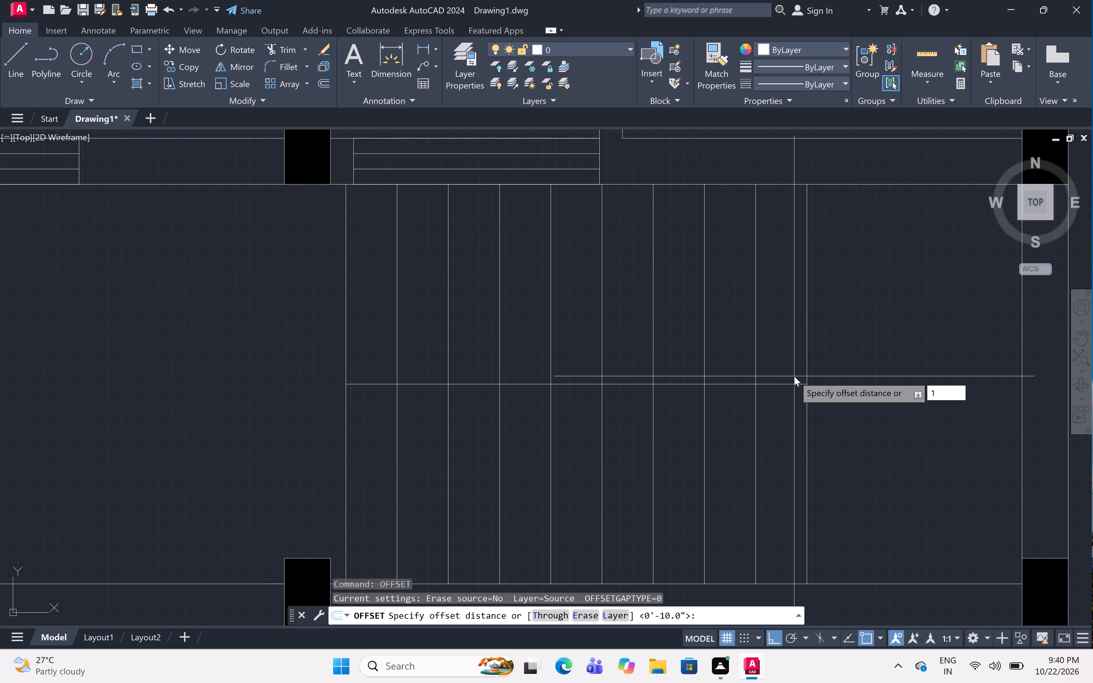
{"action": "key", "text": "shift+quotedbl"}
{"action": "key", "text": "BackSpace"}
{"action": "key", "text": "BackSpace"}
{"action": "key", "text": "2"}
{"action": "key", "text": "shift+quotedbl"}
{"action": "key", "text": "space"}
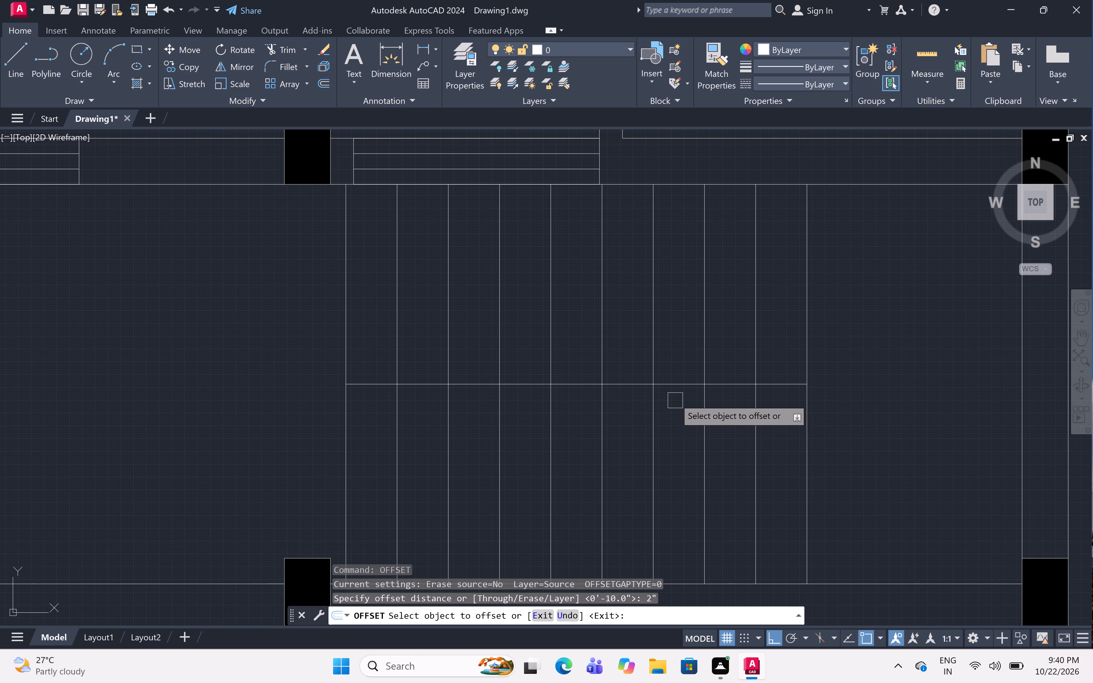
{"action": "left_click", "coordinate": [678, 386]}
{"action": "left_click", "coordinate": [680, 429]}
{"action": "left_click", "coordinate": [679, 383]}
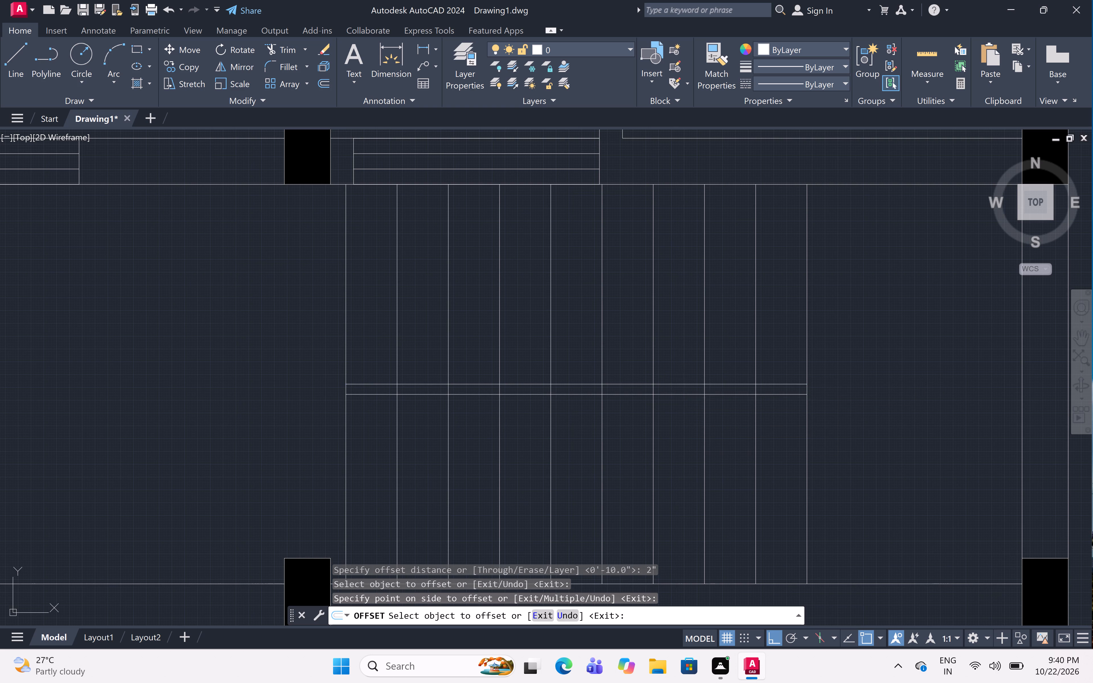
{"action": "left_click", "coordinate": [668, 343]}
{"action": "key", "text": "Escape"}
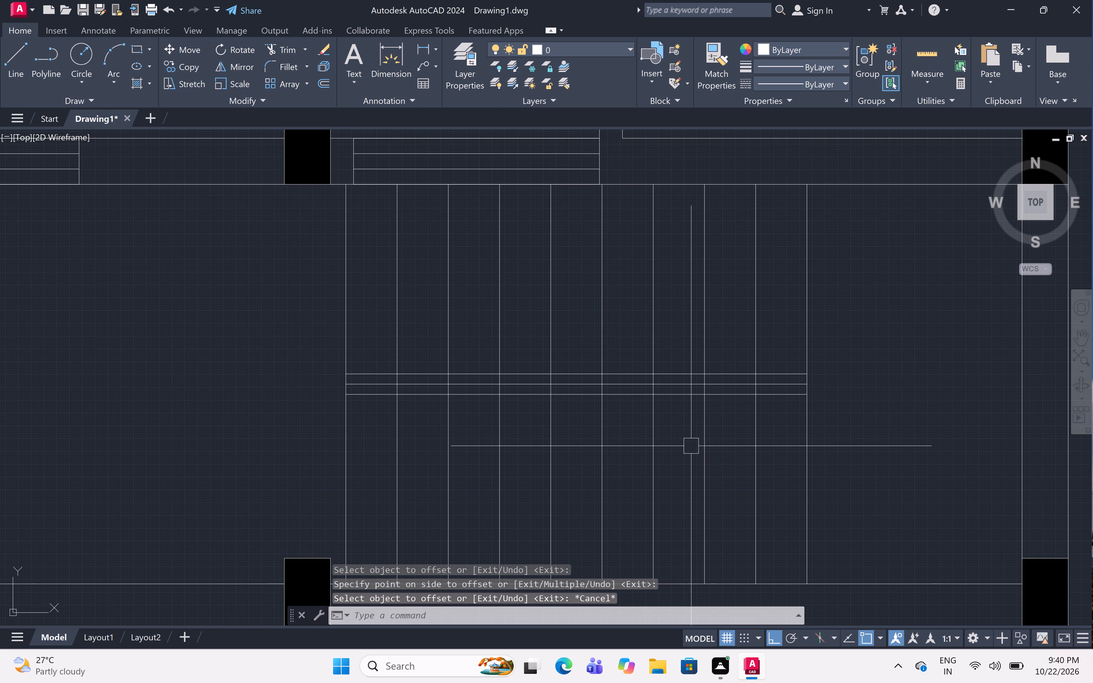
Trim away the original centre line and the first interior tread's segments between the two offset lines.
{"action": "type", "text": "TR"}
{"action": "key", "text": "space"}
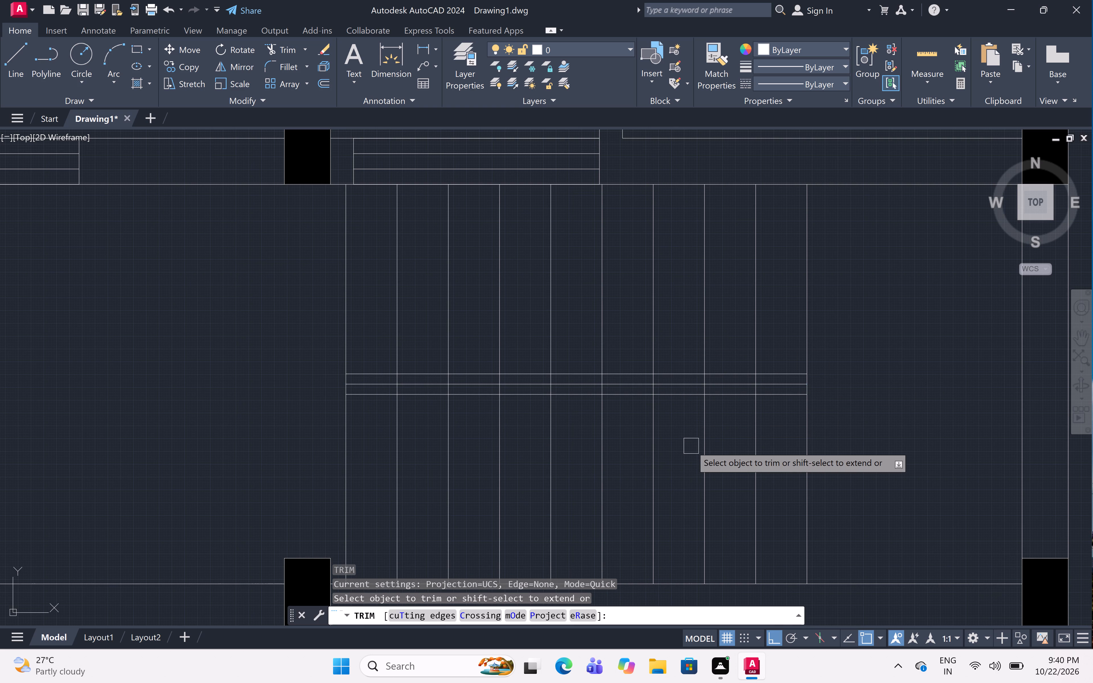
{"action": "scroll", "coordinate": [366, 380], "scroll_direction": "up", "scroll_amount": 1}
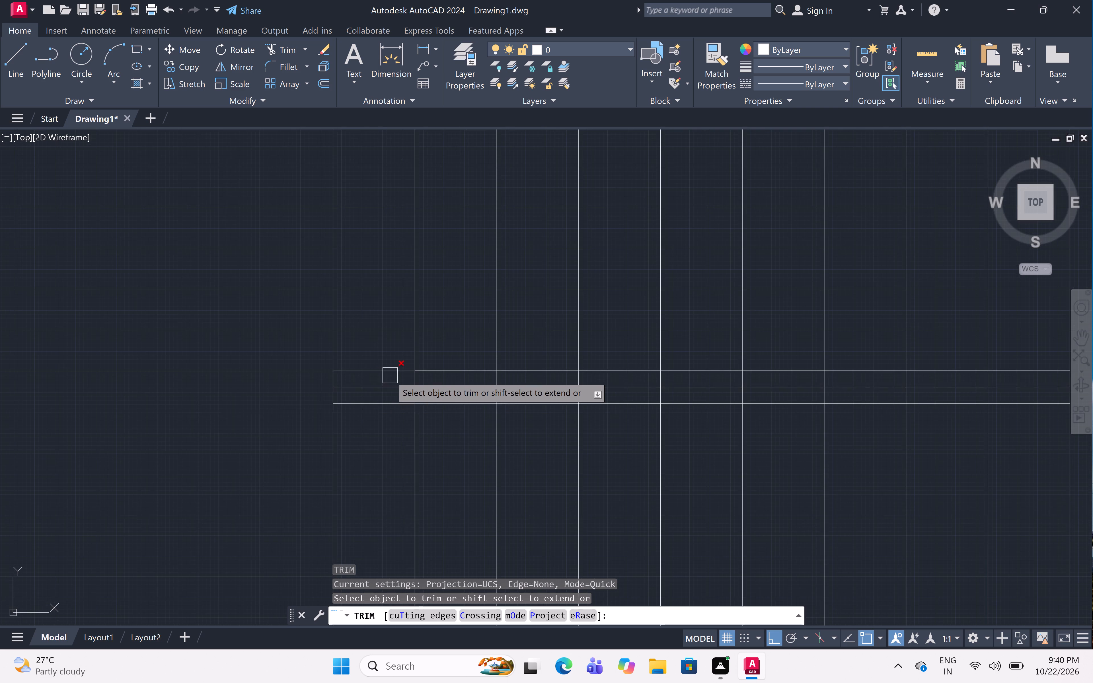
{"action": "scroll", "coordinate": [387, 381], "scroll_direction": "up", "scroll_amount": 4}
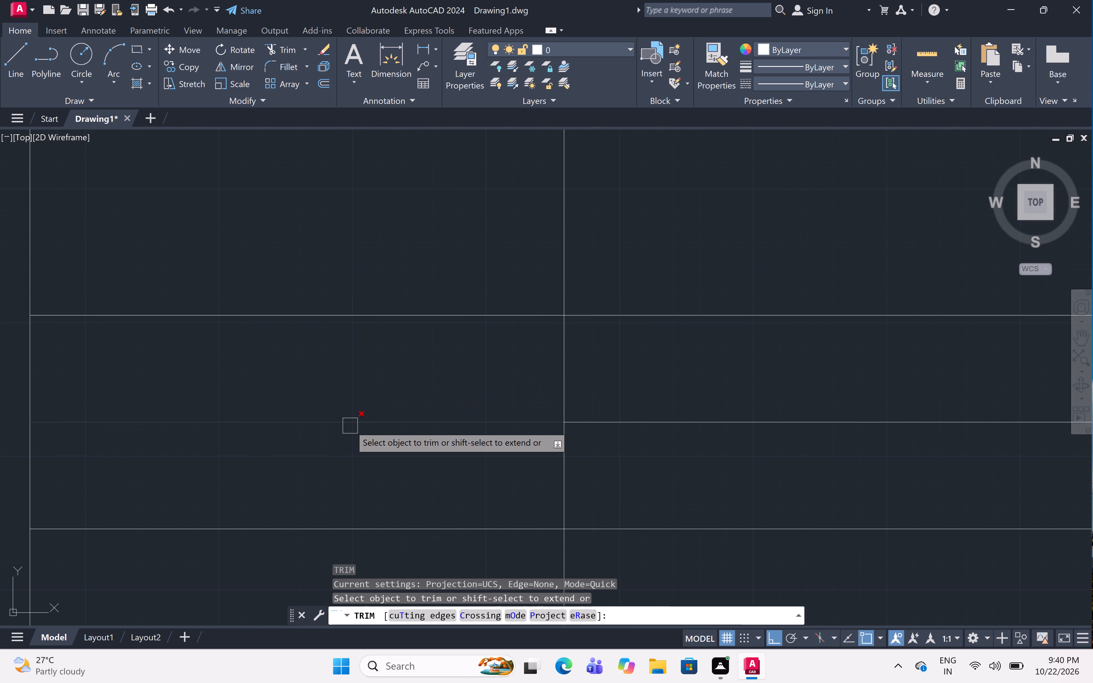
{"action": "left_click", "coordinate": [350, 426]}
{"action": "left_click", "coordinate": [569, 449]}
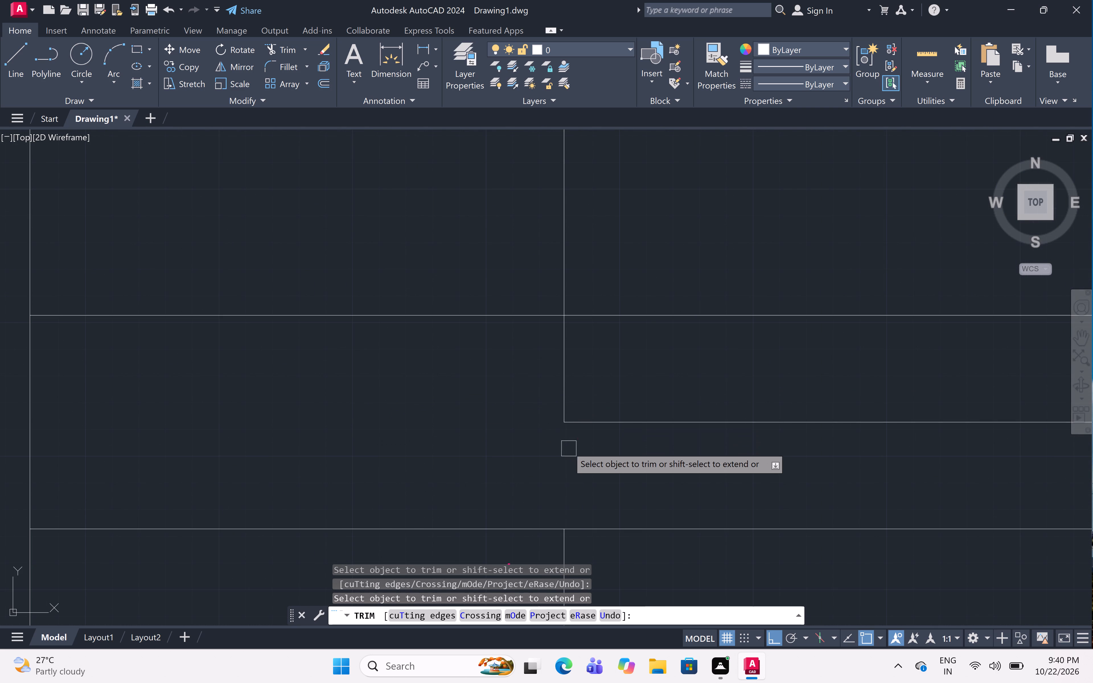
{"action": "left_click", "coordinate": [567, 414]}
{"action": "left_click", "coordinate": [571, 422]}
Fence-trim the remaining interior tread segments between the two offset lines, keeping the outermost tread lines whole.
{"action": "scroll", "coordinate": [539, 417], "scroll_direction": "down", "scroll_amount": 3}
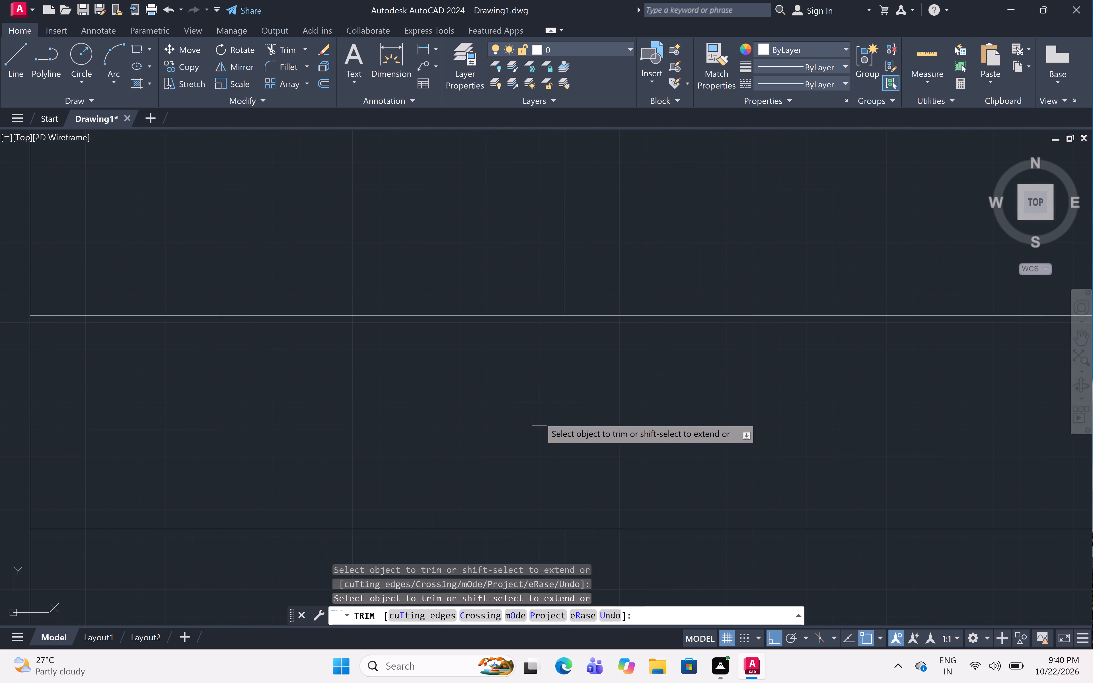
{"action": "scroll", "coordinate": [539, 417], "scroll_direction": "down", "scroll_amount": 1}
{"action": "left_click", "coordinate": [610, 420]}
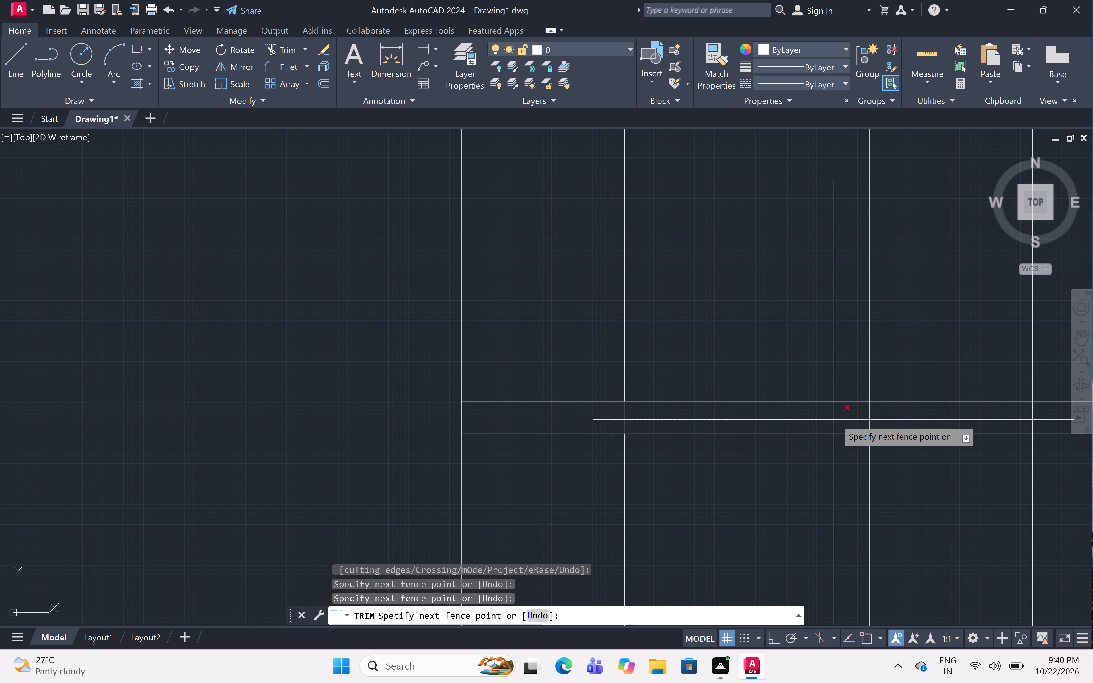
{"action": "middle_click", "coordinate": [897, 417]}
{"action": "middle_click_drag", "start_coordinate": [898, 417], "coordinate": [896, 419]}
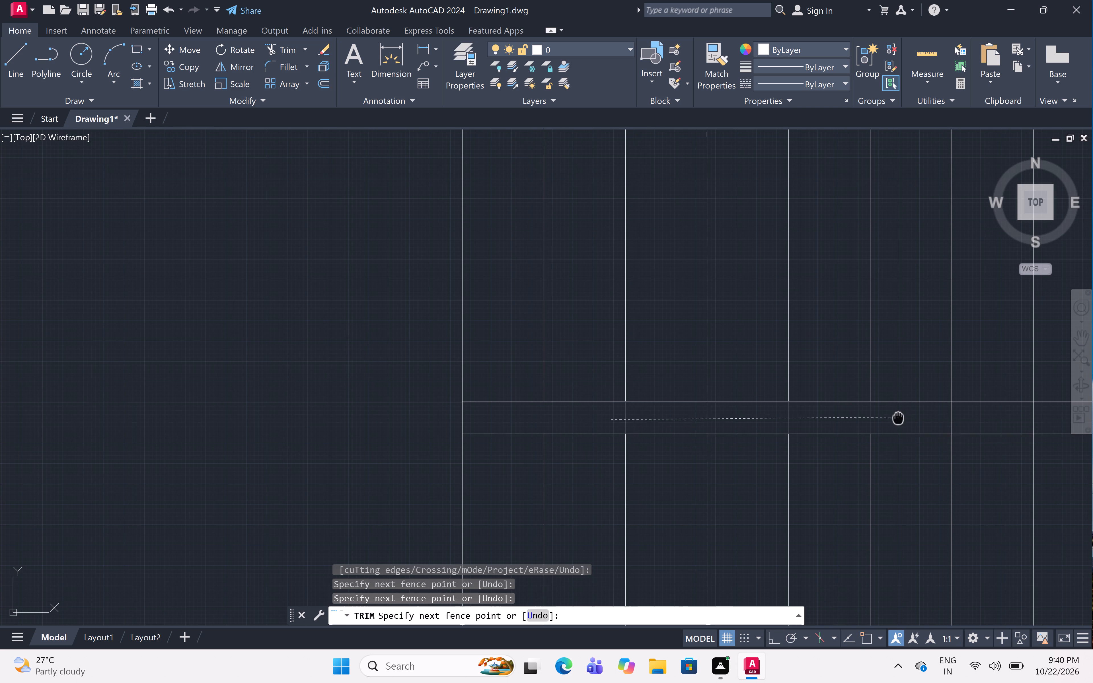
{"action": "middle_click_drag", "start_coordinate": [896, 419], "coordinate": [635, 439]}
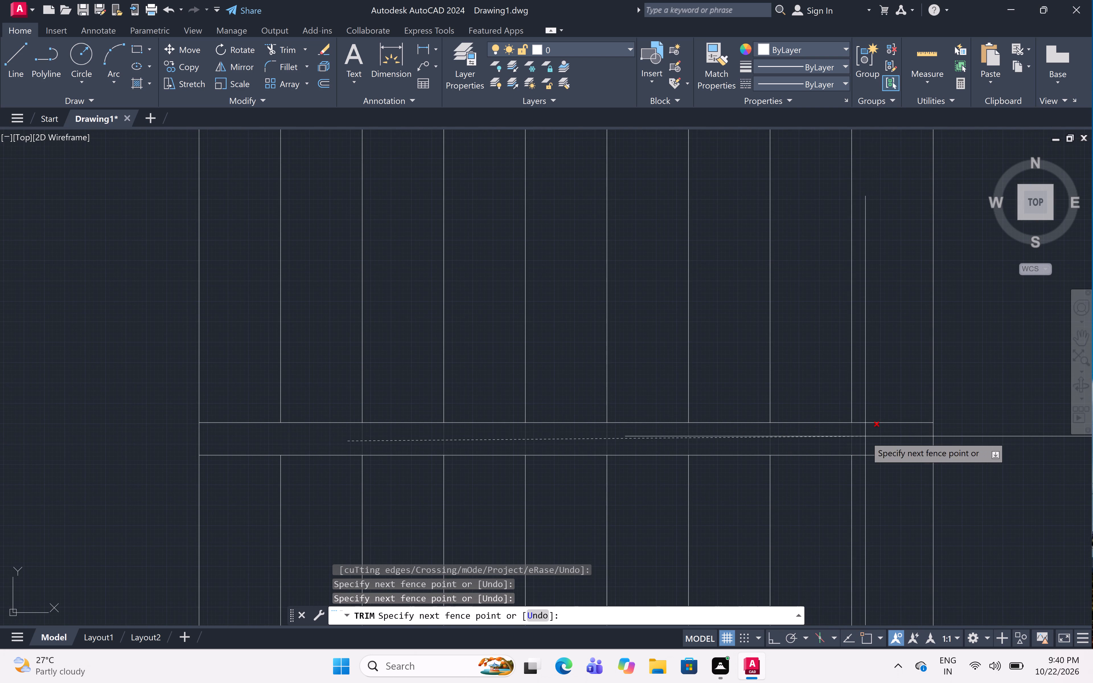
{"action": "left_click", "coordinate": [876, 436]}
{"action": "scroll", "coordinate": [876, 437], "scroll_direction": "down", "scroll_amount": 4}
{"action": "middle_click_drag", "start_coordinate": [909, 428], "coordinate": [832, 446]}
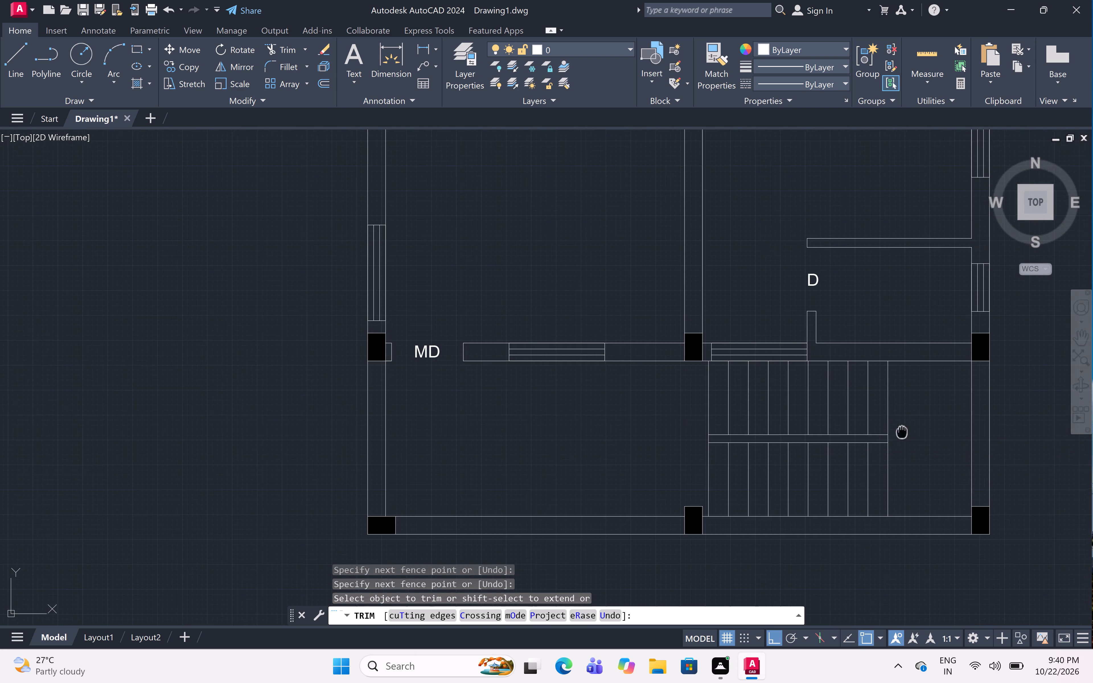
{"action": "middle_click_drag", "start_coordinate": [832, 446], "coordinate": [825, 447]}
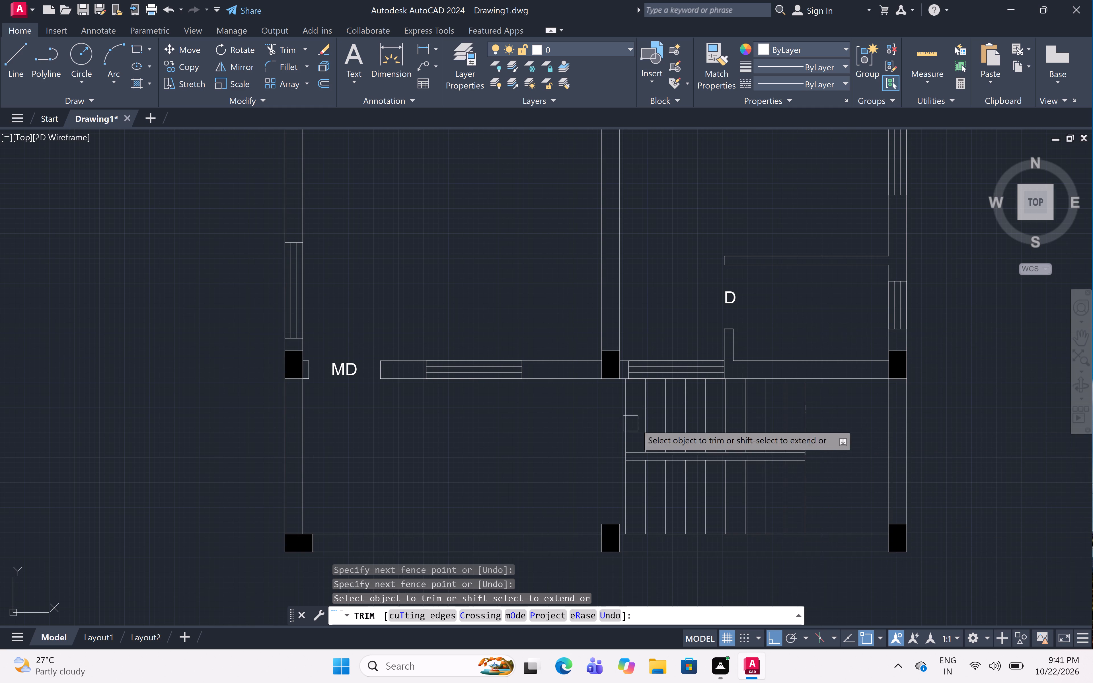
Trim away the upper flight's first four tread lines at the end nearest the middle column.
{"action": "key", "text": "Escape"}
{"action": "type", "text": "TR"}
{"action": "key", "text": "space"}
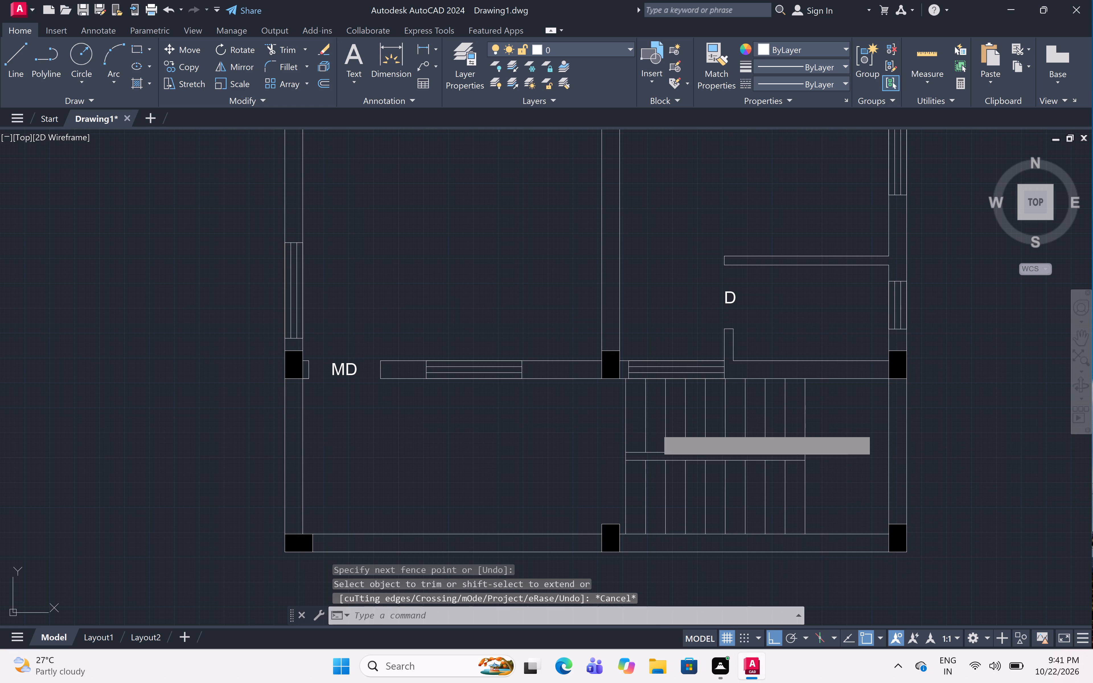
{"action": "left_click", "coordinate": [624, 436]}
{"action": "left_click", "coordinate": [649, 431]}
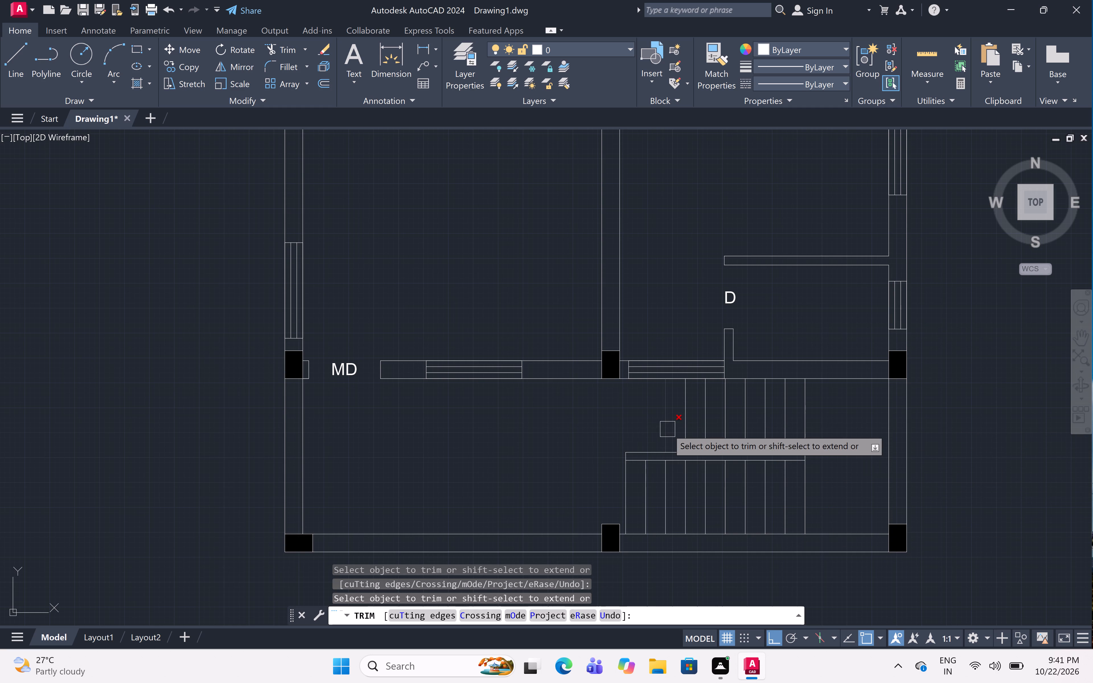
{"action": "left_click", "coordinate": [667, 429]}
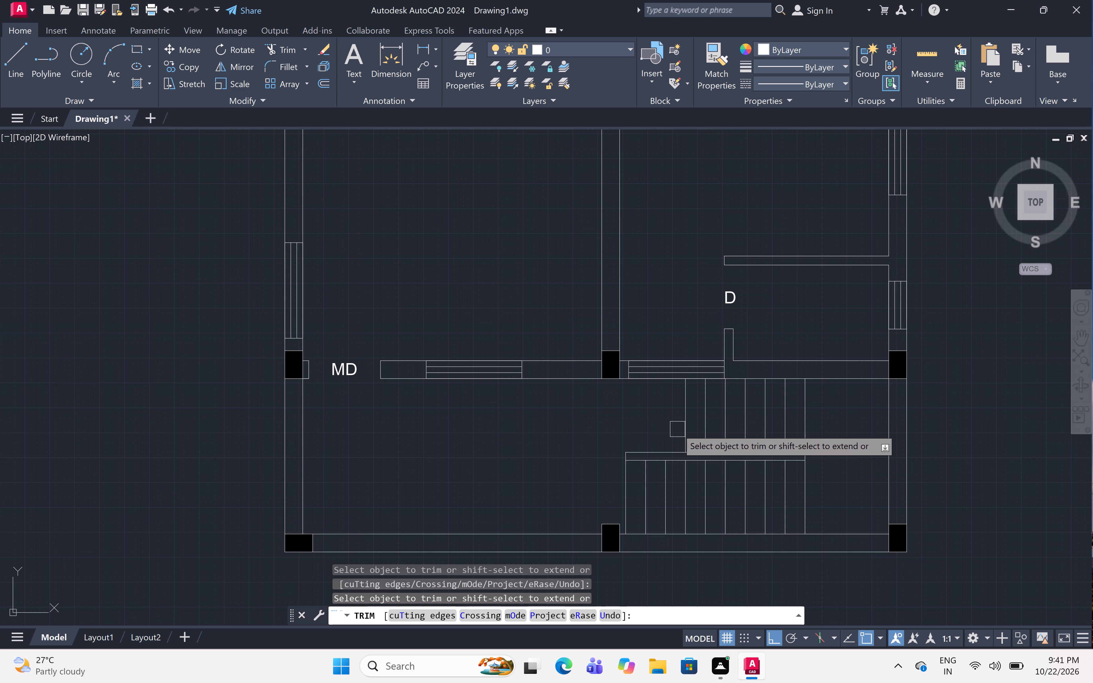
{"action": "left_click", "coordinate": [691, 429]}
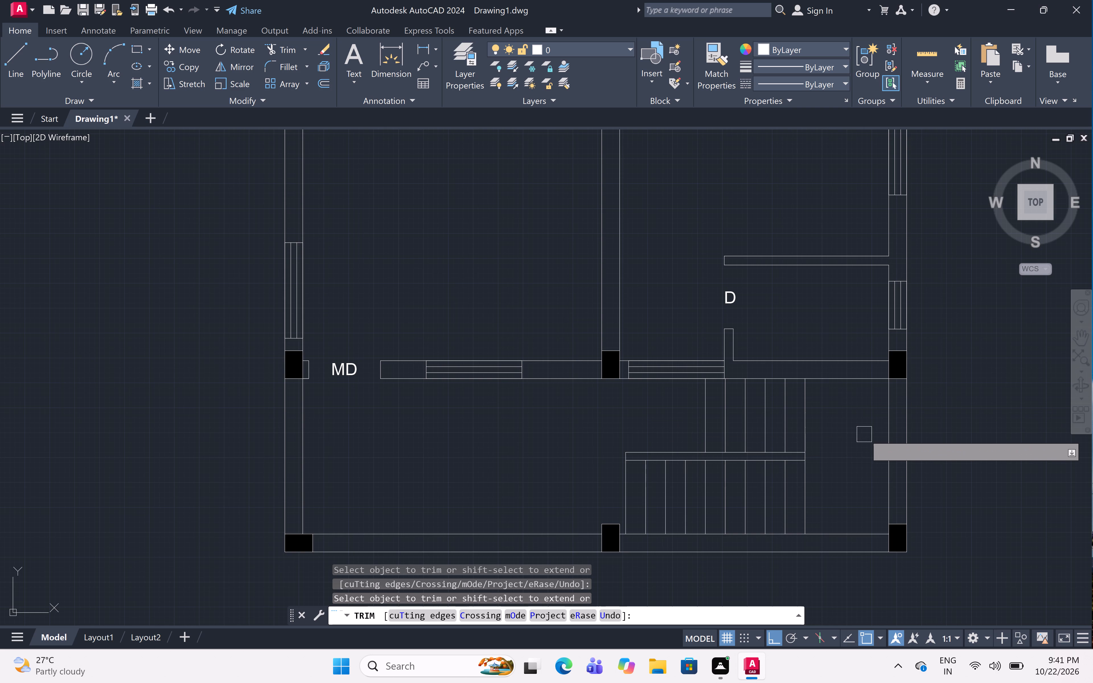
{"action": "key", "text": "Escape"}
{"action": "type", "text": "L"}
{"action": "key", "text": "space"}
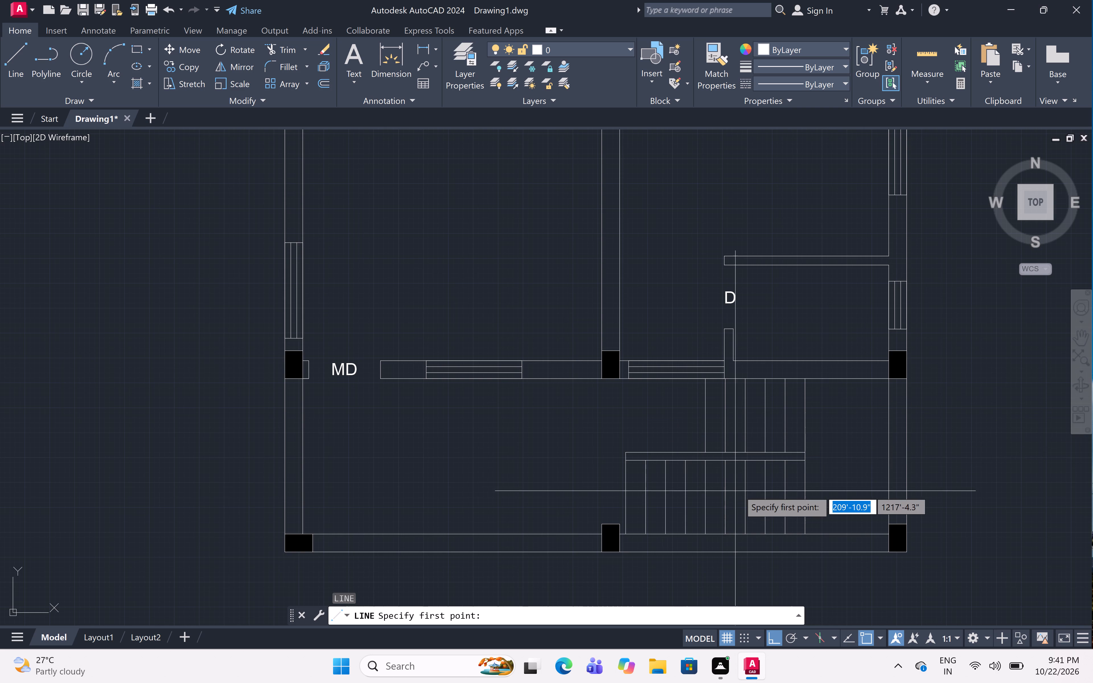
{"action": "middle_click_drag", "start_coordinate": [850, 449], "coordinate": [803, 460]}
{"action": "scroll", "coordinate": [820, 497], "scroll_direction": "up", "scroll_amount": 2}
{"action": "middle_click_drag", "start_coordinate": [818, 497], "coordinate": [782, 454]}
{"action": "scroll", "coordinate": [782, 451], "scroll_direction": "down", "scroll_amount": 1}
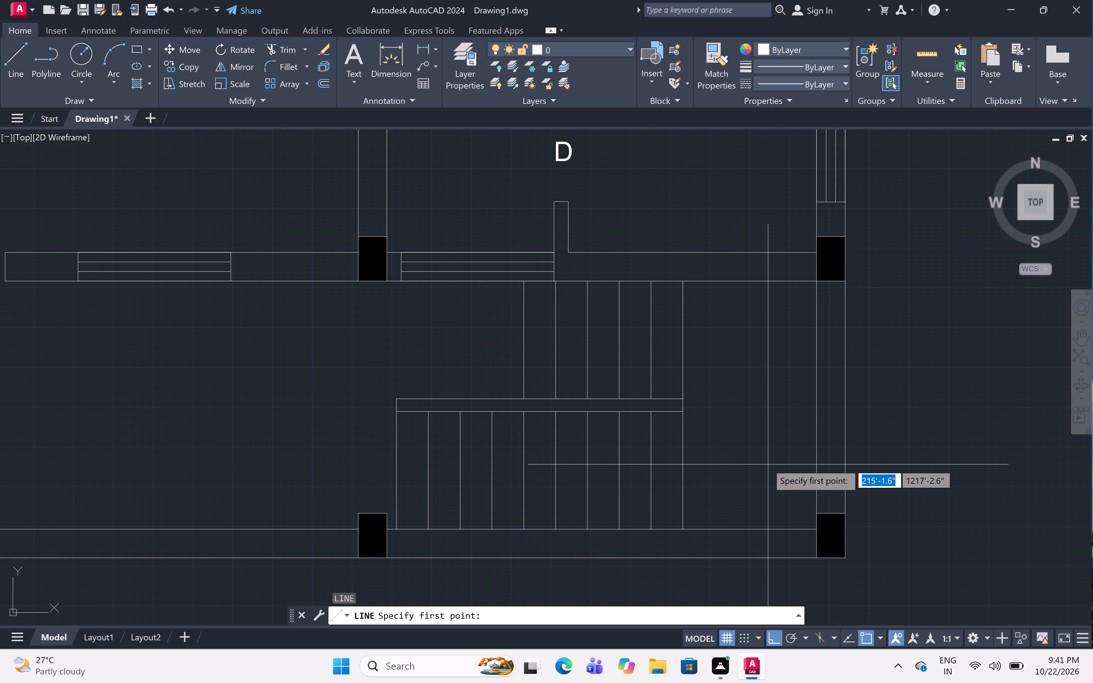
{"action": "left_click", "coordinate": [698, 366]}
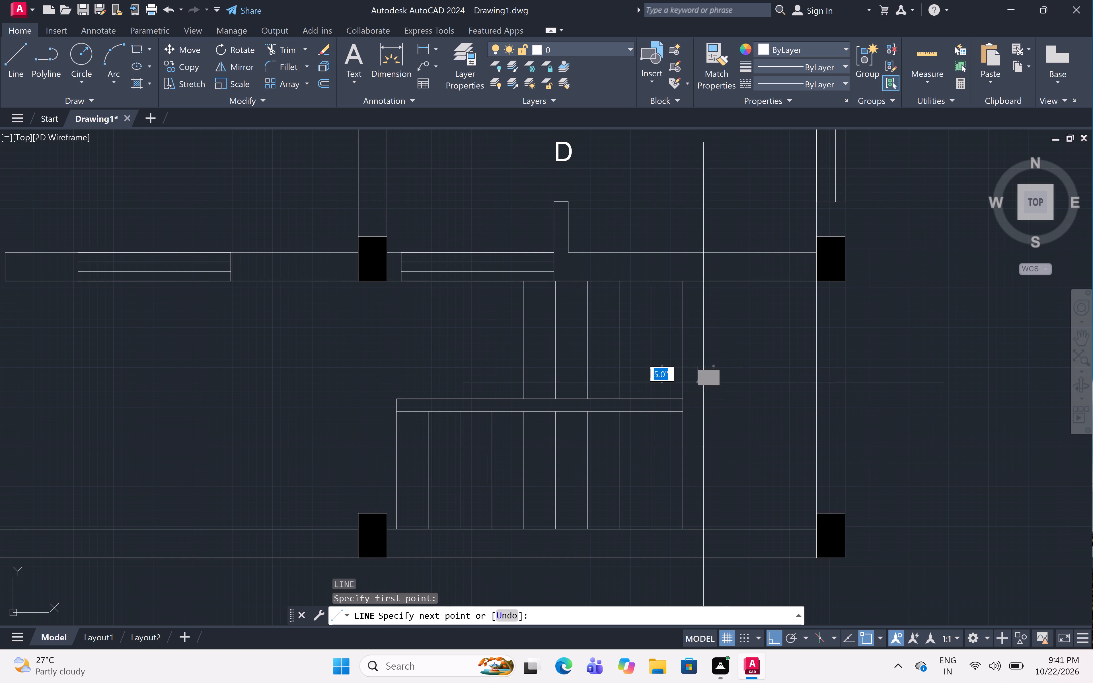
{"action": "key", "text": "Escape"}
Add multiline text on the landing beside the stair flights reading TOILET, with 3'6"X6'6" on a second line.
{"action": "key", "text": "m"}
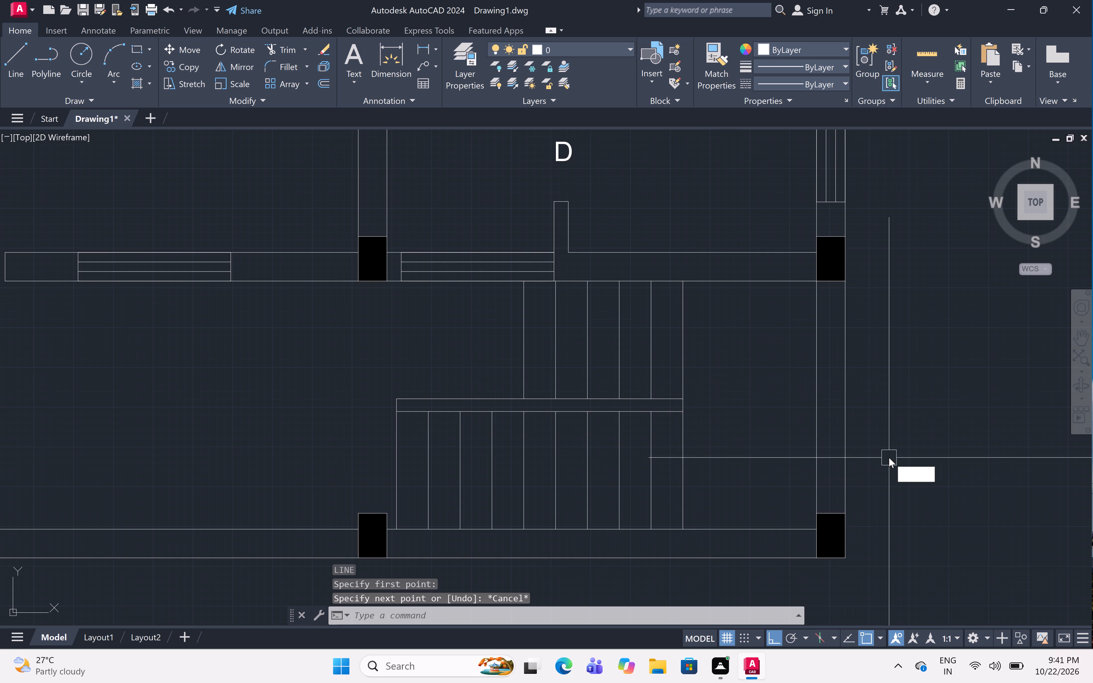
{"action": "type", "text": "T"}
{"action": "key", "text": "space"}
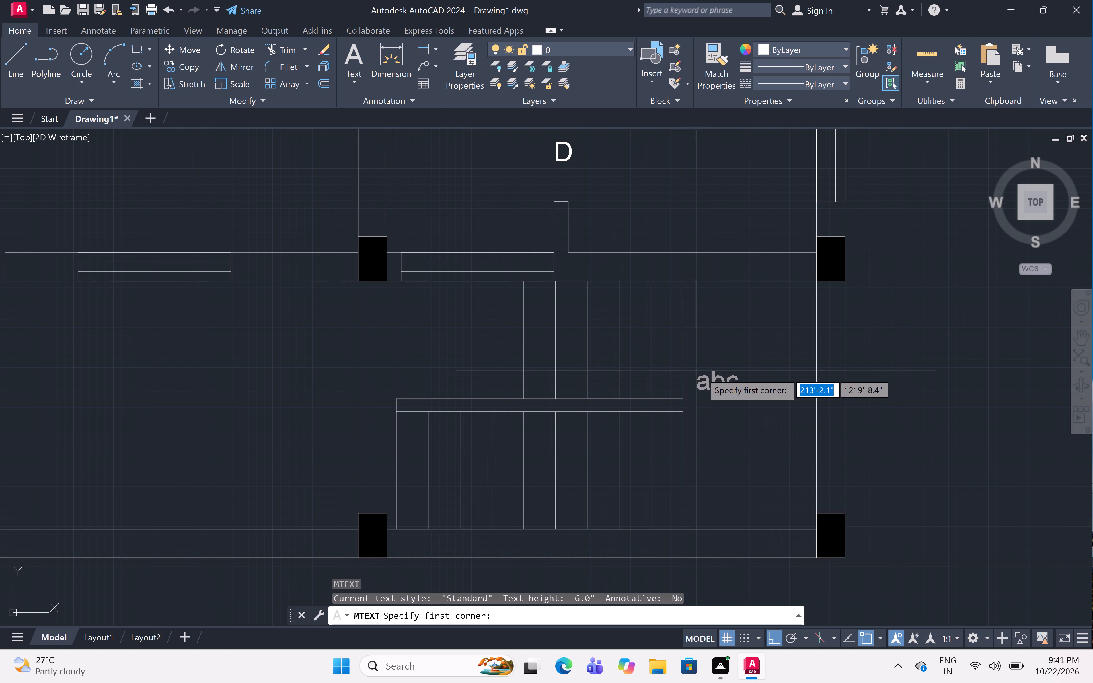
{"action": "left_click_drag", "start_coordinate": [708, 377], "coordinate": [709, 383]}
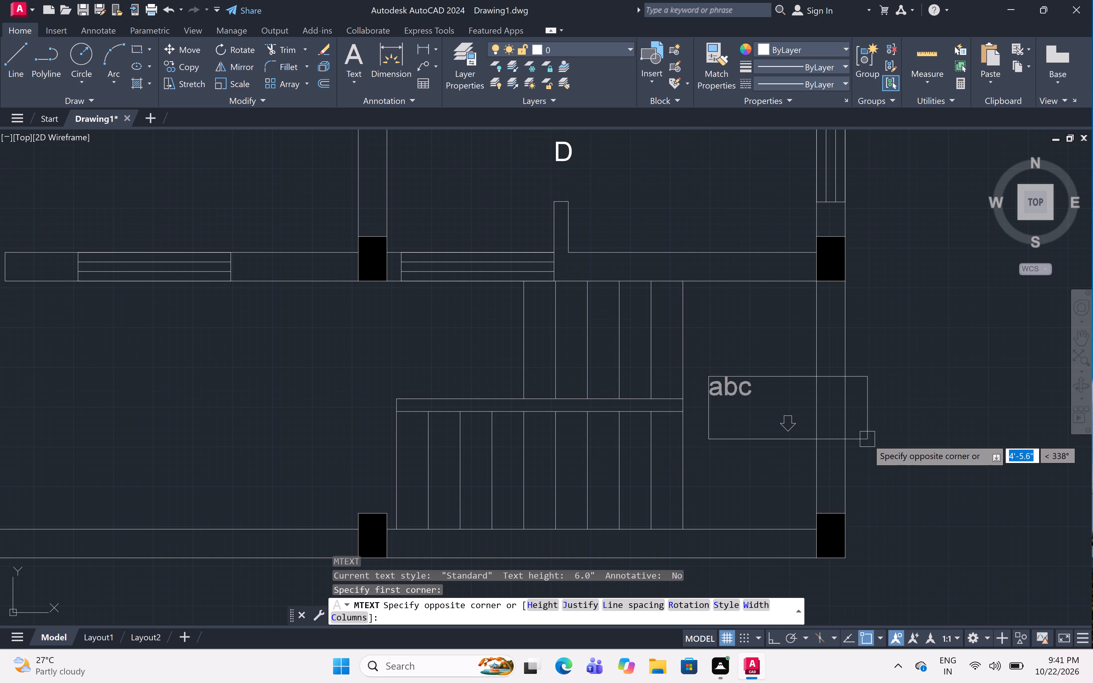
{"action": "left_click", "coordinate": [893, 452]}
{"action": "key", "text": "space"}
{"action": "key", "text": "space"}
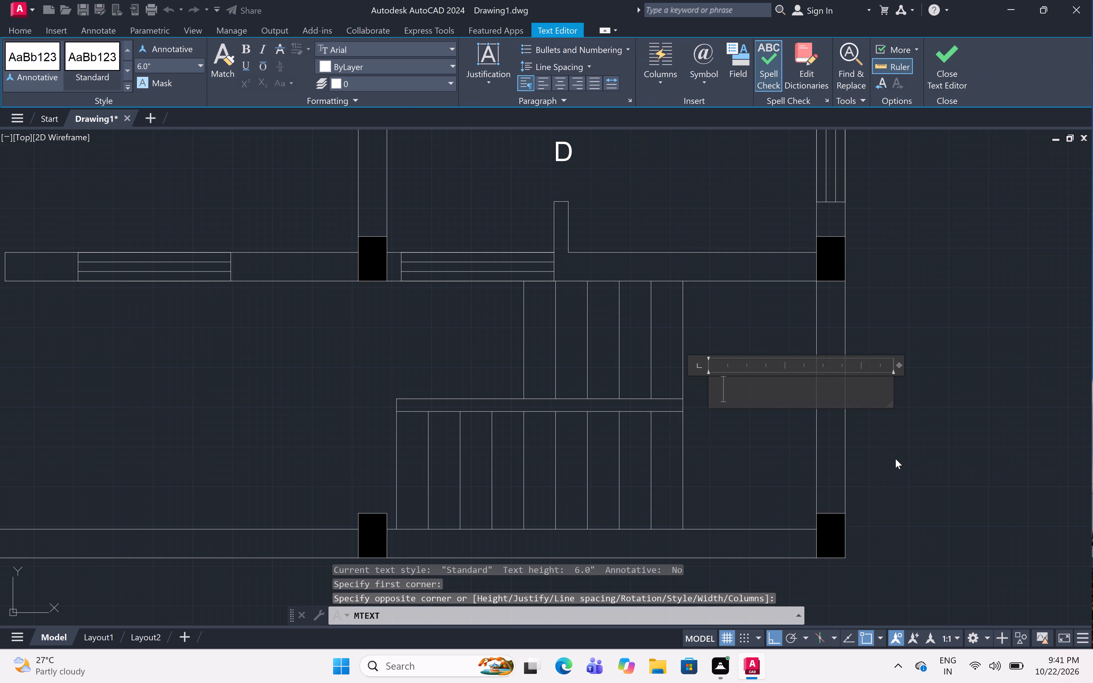
{"action": "type", "text": "TOILET"}
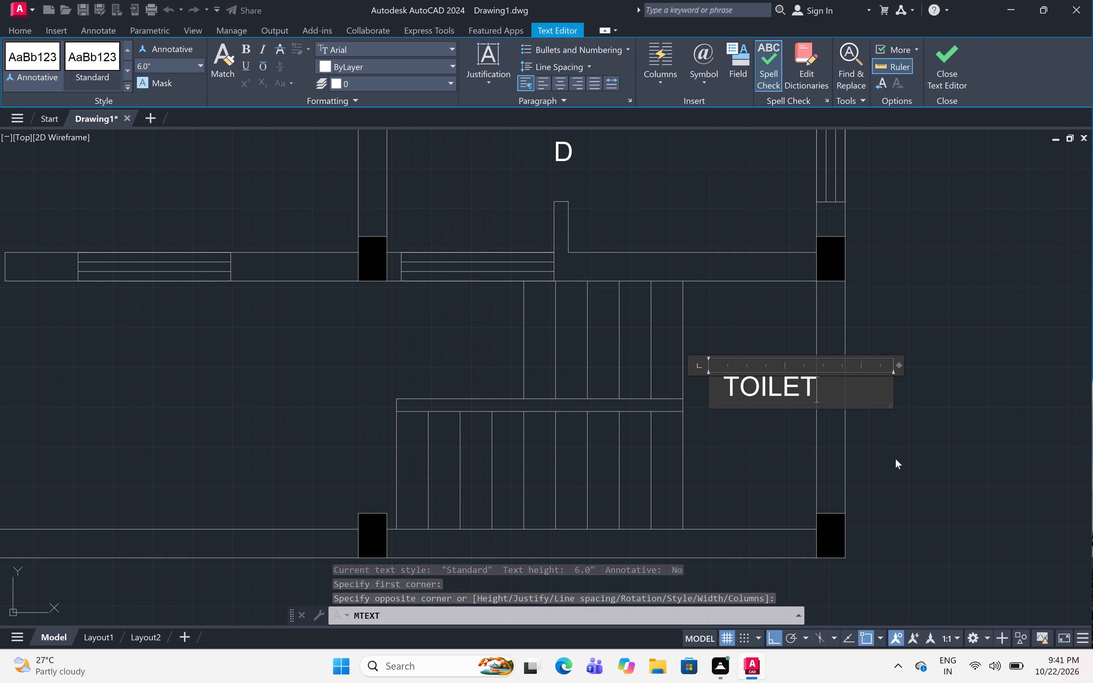
{"action": "key", "text": "Return"}
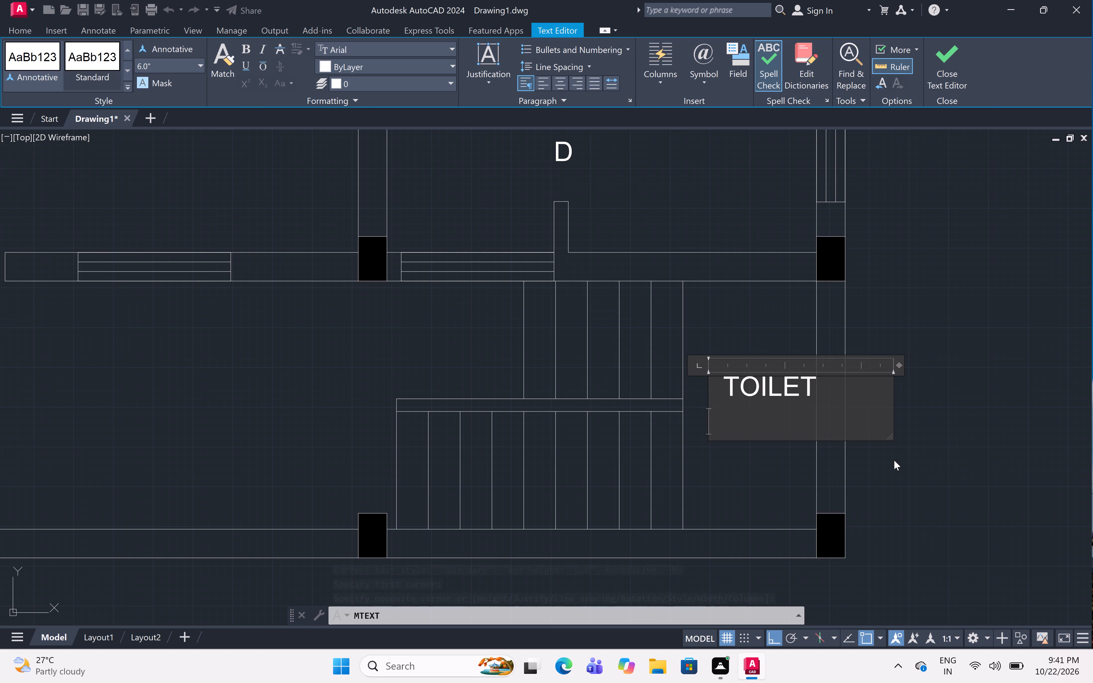
{"action": "type", "text": "3'"}
{"action": "type", "text": "6\""}
{"action": "key", "text": "x"}
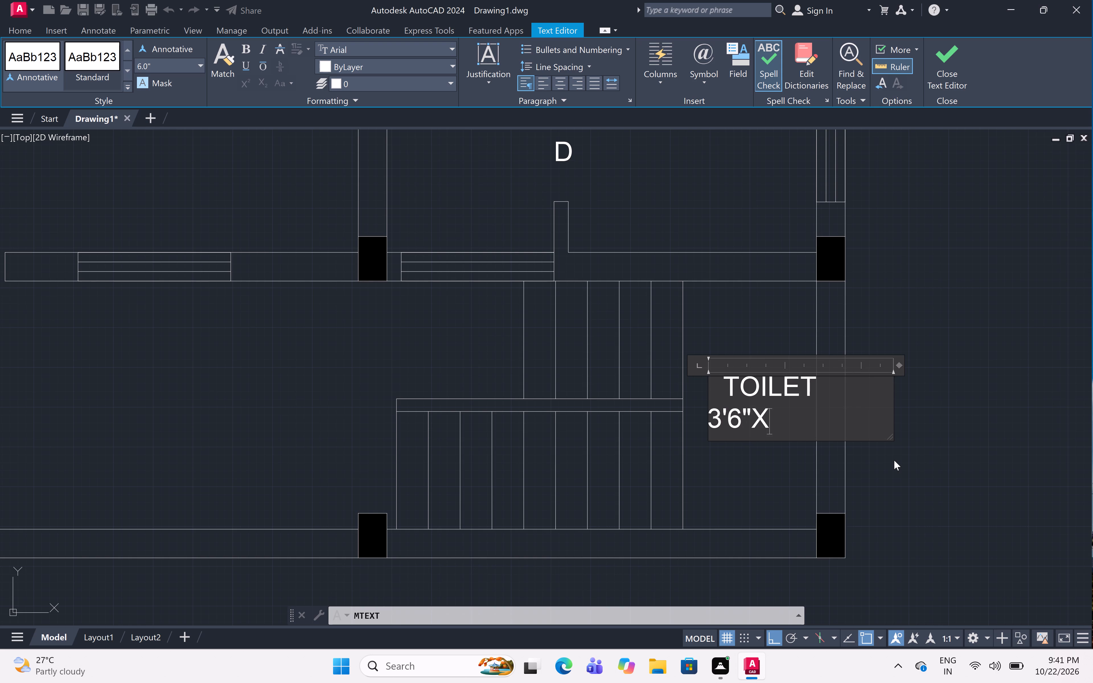
{"action": "type", "text": "6'6\""}
Remove the two leading spaces before TOILET so both text lines align, and finish the text edit.
{"action": "scroll", "coordinate": [816, 384], "scroll_direction": "up", "scroll_amount": 2}
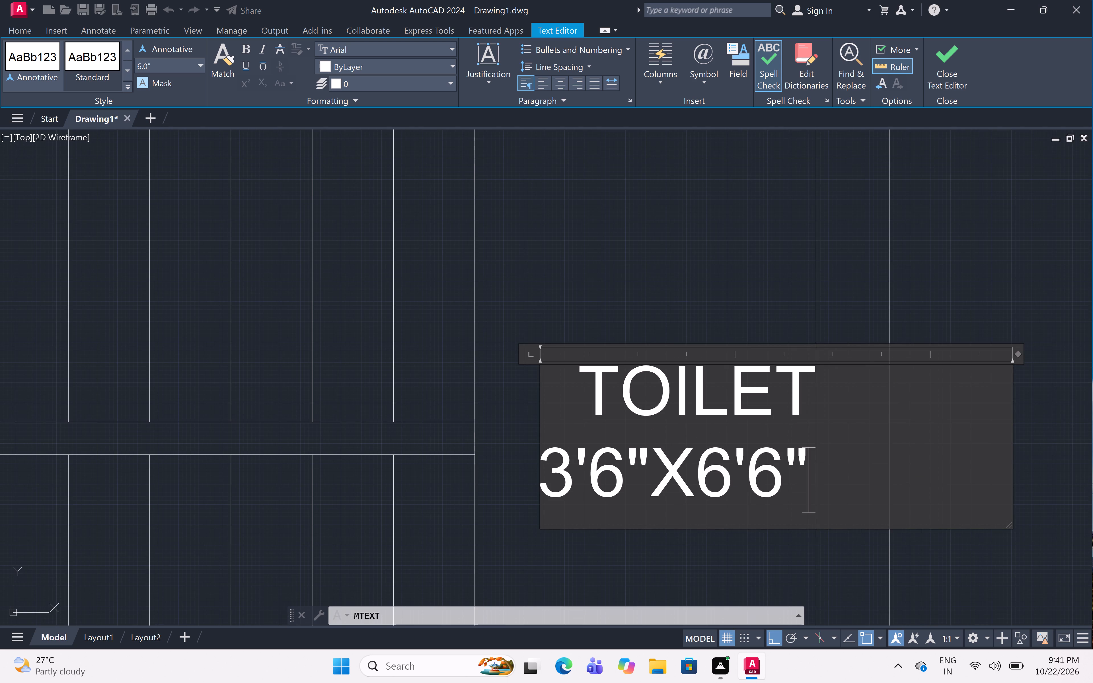
{"action": "left_click", "coordinate": [586, 396]}
{"action": "key", "text": "BackSpace"}
{"action": "key", "text": "BackSpace"}
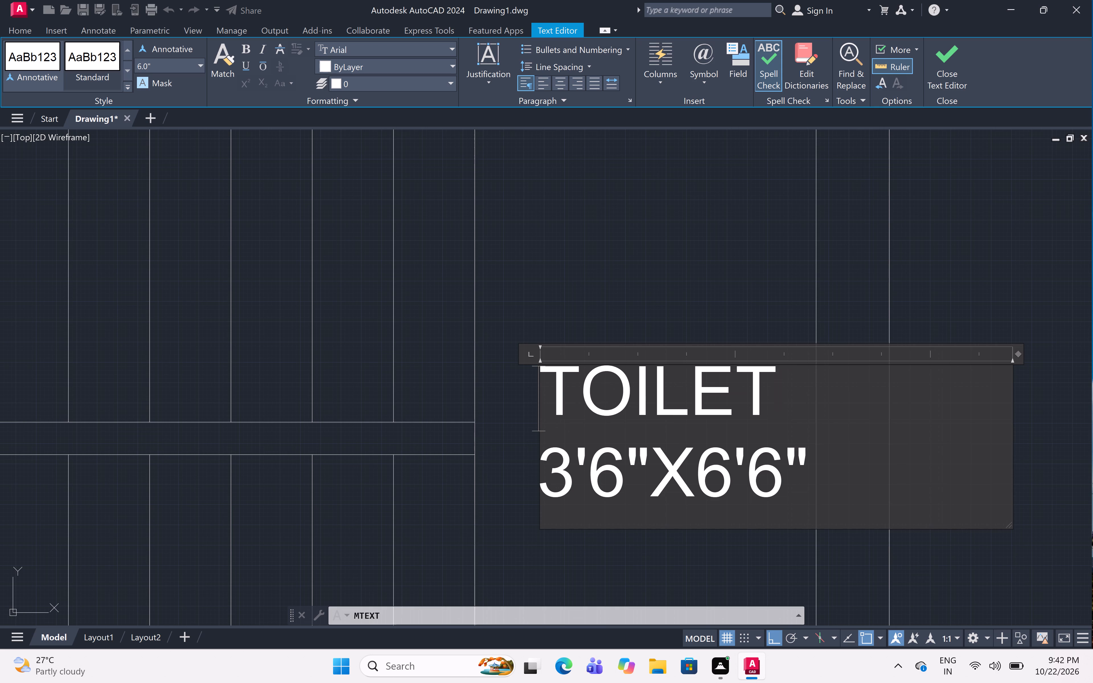
{"action": "left_click", "coordinate": [663, 543]}
Rotate the TOILET label 90° so it reads vertically.
{"action": "scroll", "coordinate": [672, 484], "scroll_direction": "down", "scroll_amount": 3}
{"action": "middle_click_drag", "start_coordinate": [679, 485], "coordinate": [664, 447]}
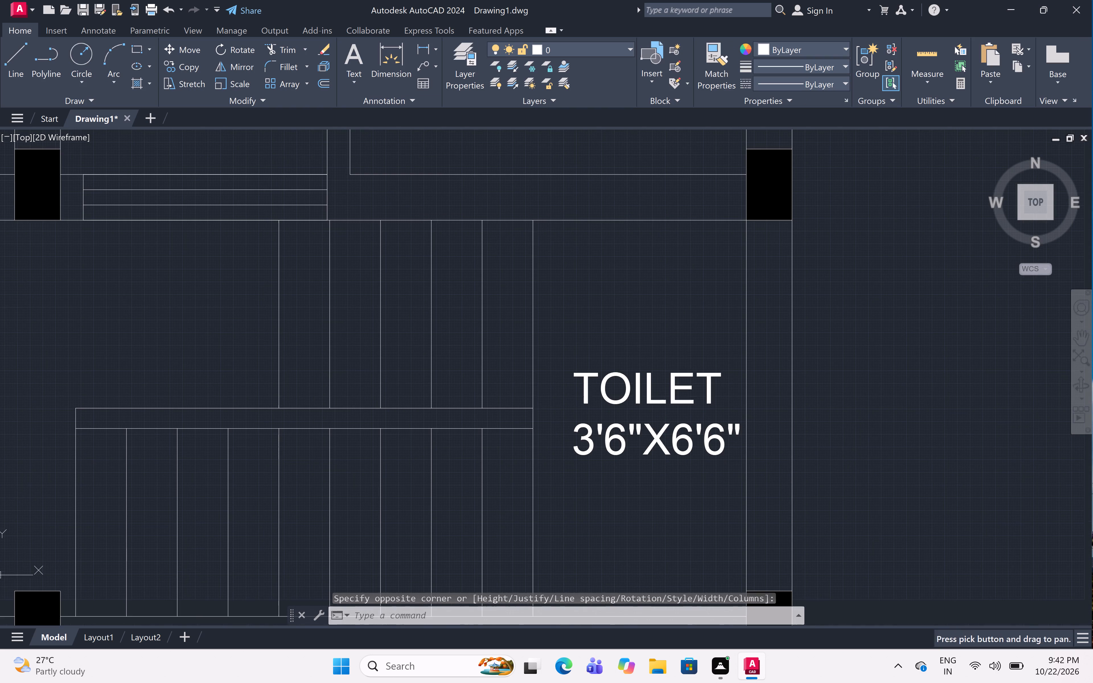
{"action": "left_click", "coordinate": [667, 453]}
{"action": "left_click", "coordinate": [237, 48]}
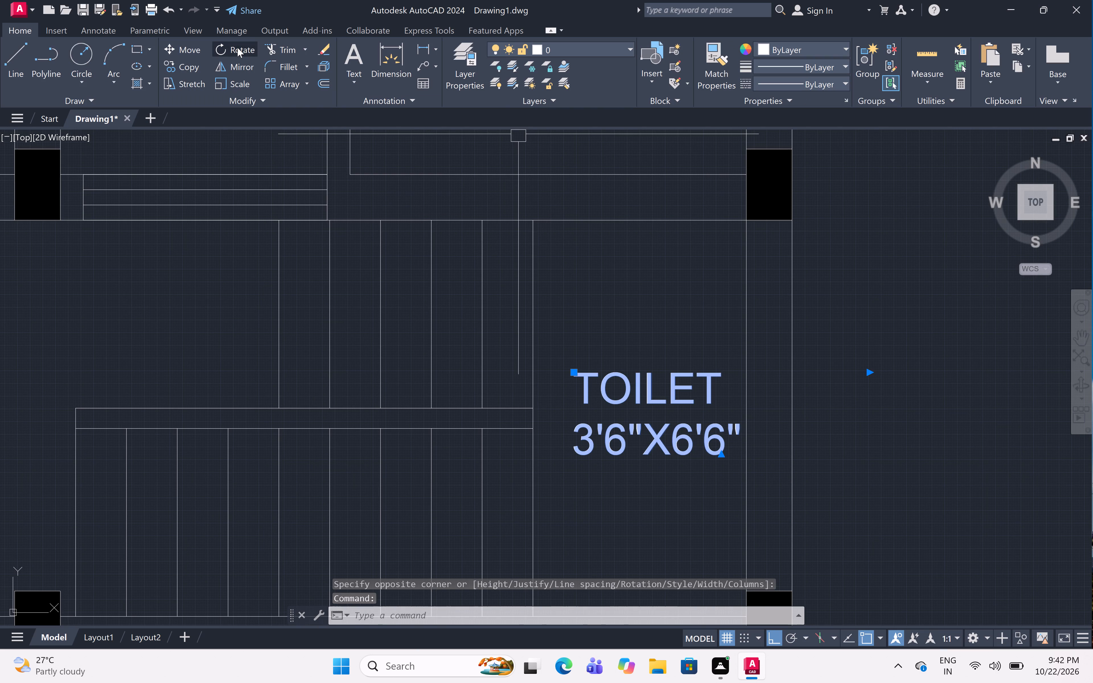
{"action": "left_click", "coordinate": [697, 438]}
{"action": "left_click", "coordinate": [679, 377]}
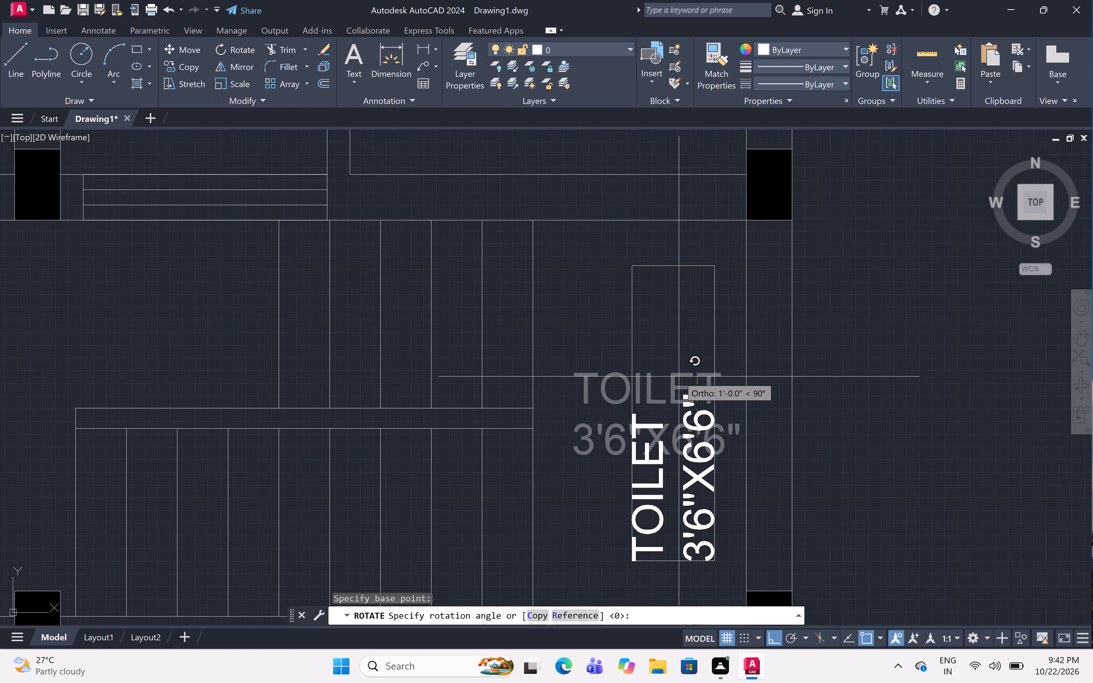
With Ortho off, move the vertical TOILET label to about the middle of the landing, between the treads and the outer wall.
{"action": "scroll", "coordinate": [679, 376], "scroll_direction": "down", "scroll_amount": 2}
{"action": "scroll", "coordinate": [675, 435], "scroll_direction": "up", "scroll_amount": 1}
{"action": "middle_click_drag", "start_coordinate": [675, 435], "coordinate": [655, 449]}
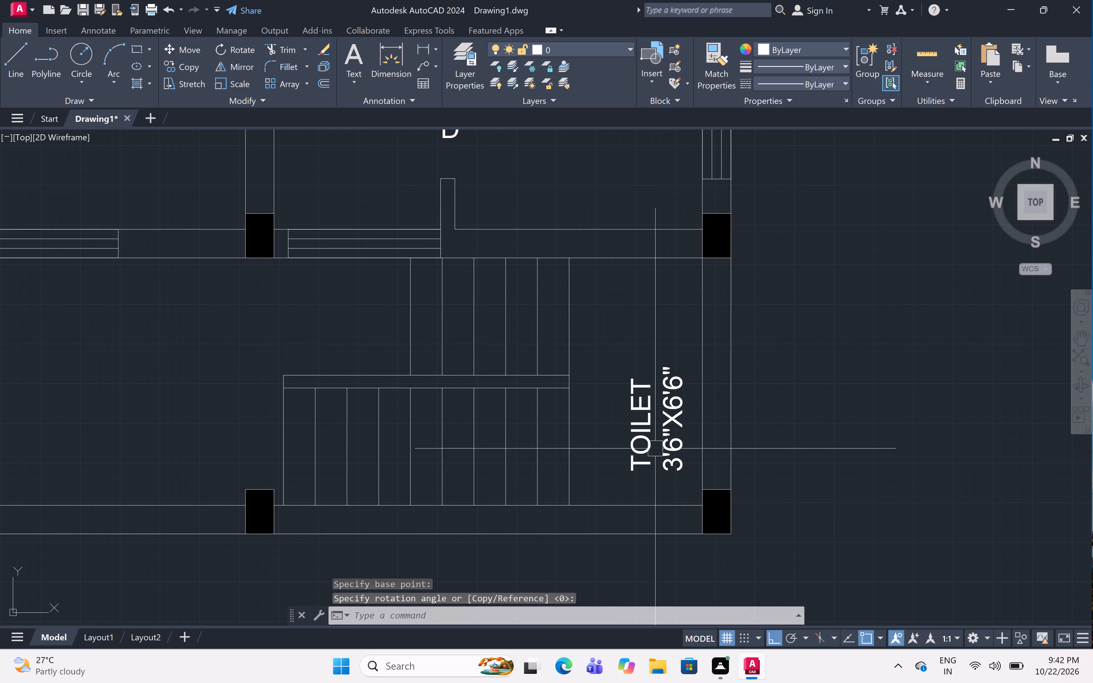
{"action": "left_click", "coordinate": [672, 437]}
{"action": "key", "text": "m"}
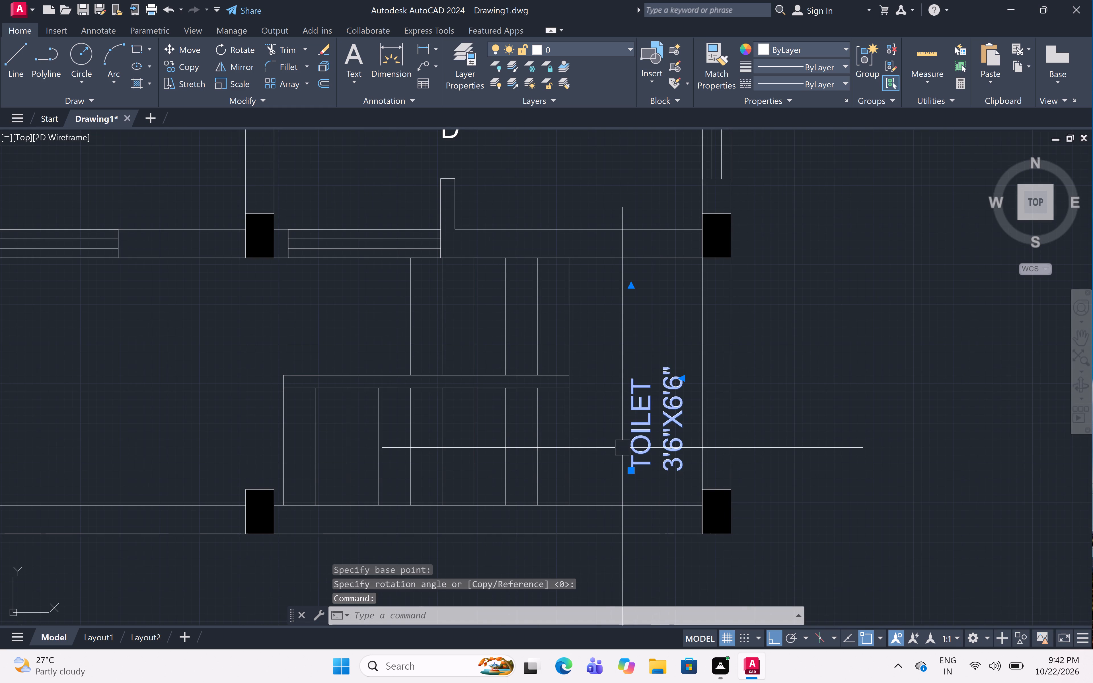
{"action": "key", "text": "space"}
{"action": "left_click", "coordinate": [643, 439]}
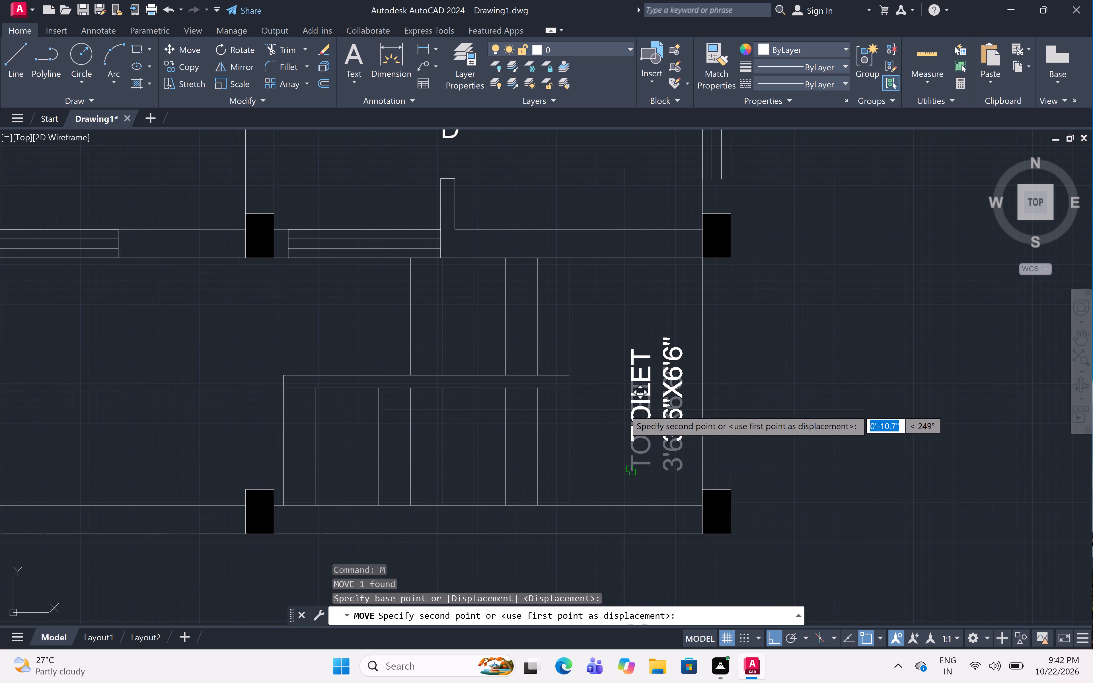
{"action": "key", "text": "F8"}
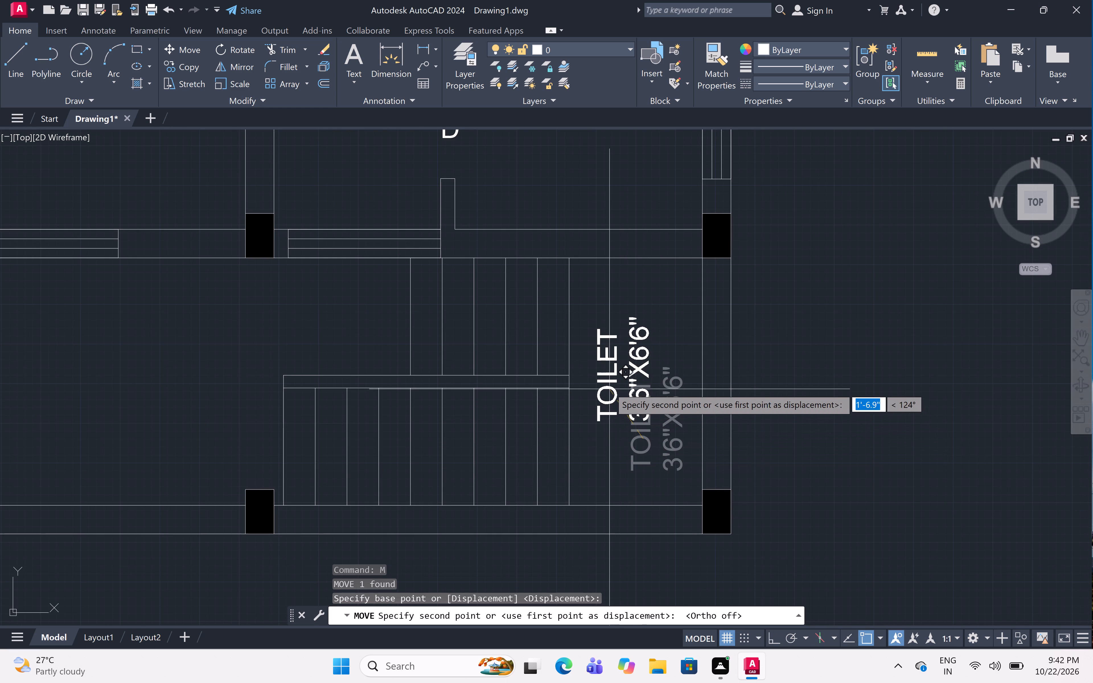
{"action": "left_click", "coordinate": [624, 399]}
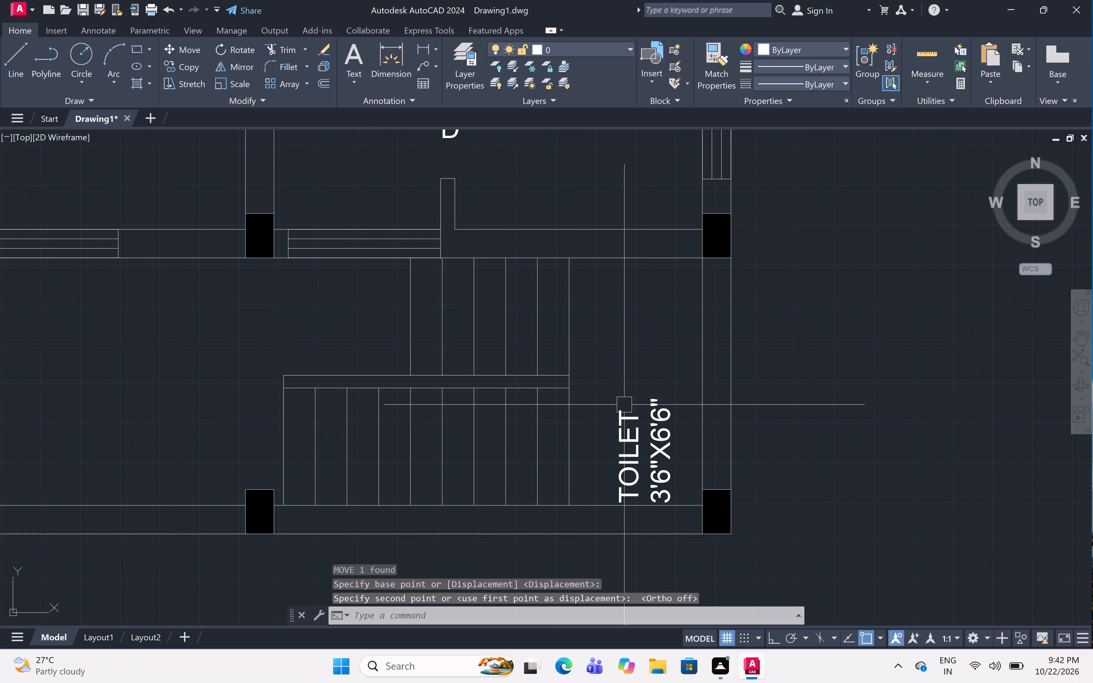
{"action": "left_click", "coordinate": [637, 445]}
{"action": "type", "text": "M"}
{"action": "key", "text": "space"}
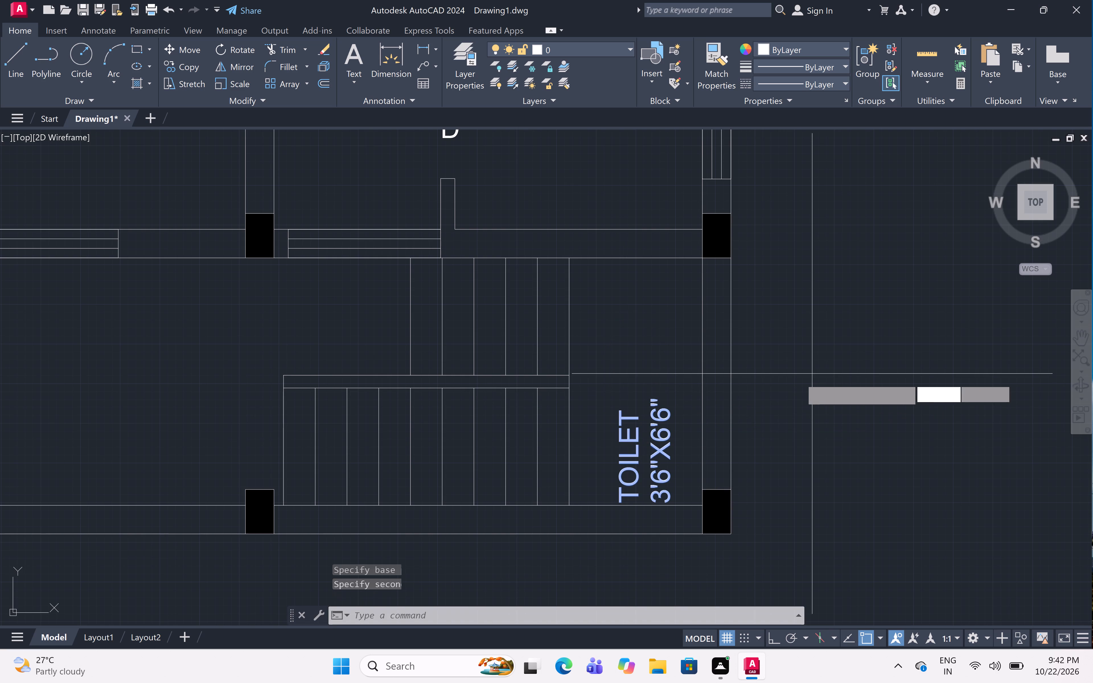
{"action": "left_click", "coordinate": [683, 476]}
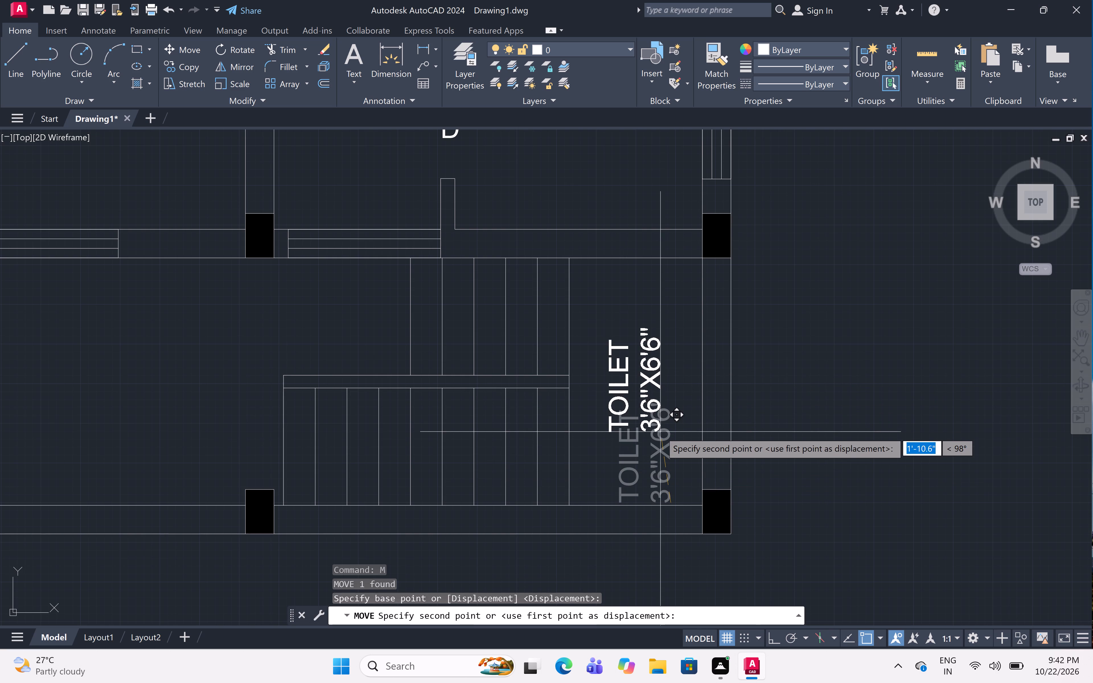
{"action": "left_click", "coordinate": [660, 432]}
With Ortho on, draw the kitchen counter edge from the top door jamb: about 2'-4" down, about 7' left, and down to the lower wall.
{"action": "scroll", "coordinate": [680, 391], "scroll_direction": "down", "scroll_amount": 4}
{"action": "scroll", "coordinate": [738, 374], "scroll_direction": "down", "scroll_amount": 1}
{"action": "middle_click_drag", "start_coordinate": [738, 374], "coordinate": [756, 438]}
{"action": "scroll", "coordinate": [663, 397], "scroll_direction": "up", "scroll_amount": 1}
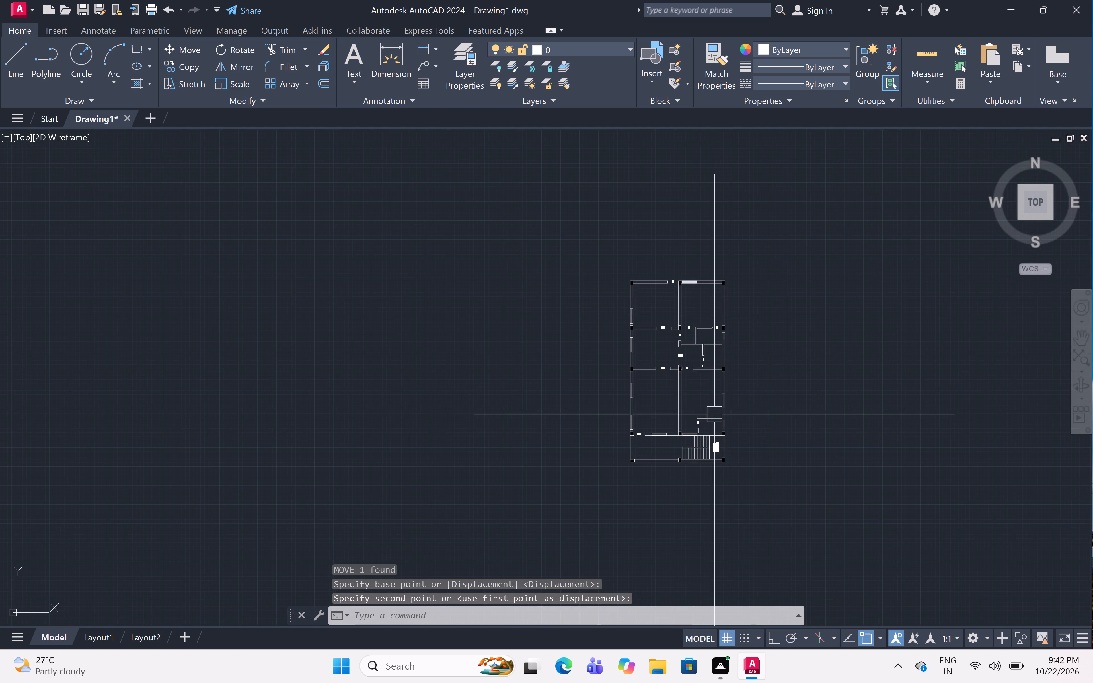
{"action": "middle_click_drag", "start_coordinate": [663, 397], "coordinate": [675, 448]}
{"action": "scroll", "coordinate": [681, 301], "scroll_direction": "up", "scroll_amount": 2}
{"action": "middle_click_drag", "start_coordinate": [681, 301], "coordinate": [683, 357]}
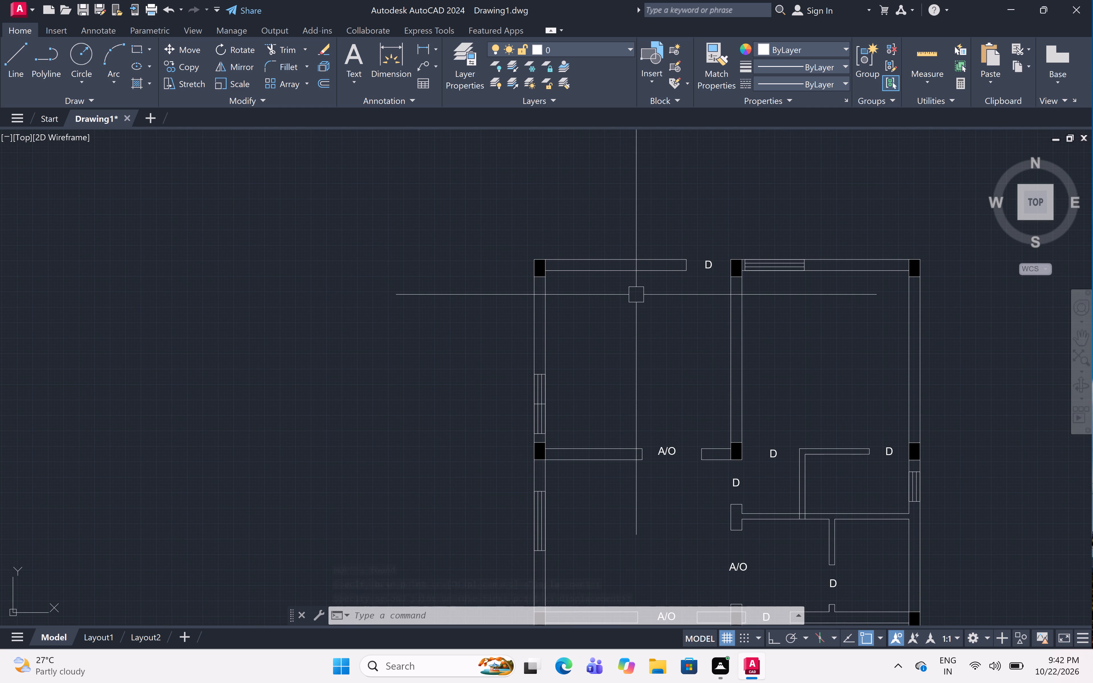
{"action": "key", "text": "l"}
{"action": "key", "text": "space"}
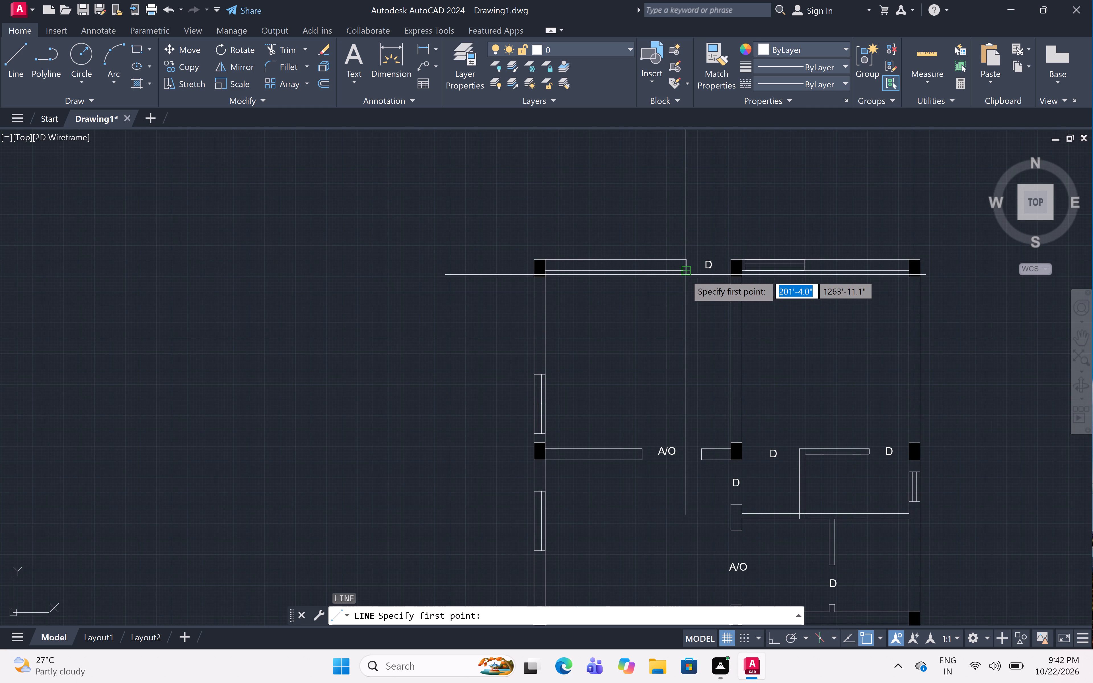
{"action": "left_click", "coordinate": [685, 274]}
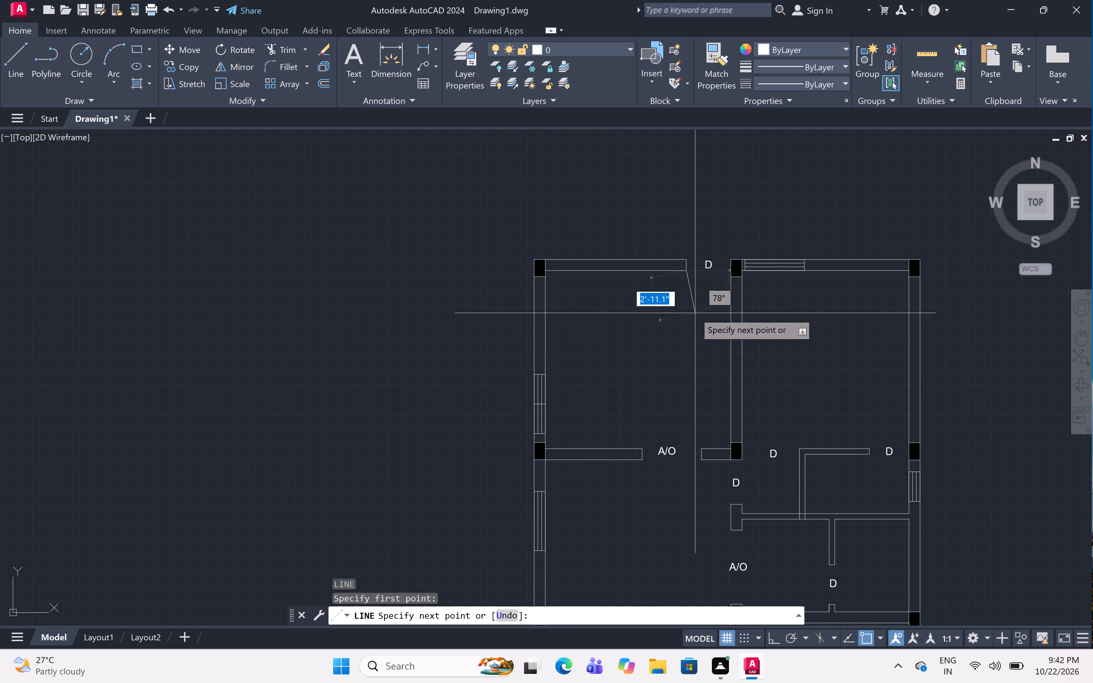
{"action": "key", "text": "F8"}
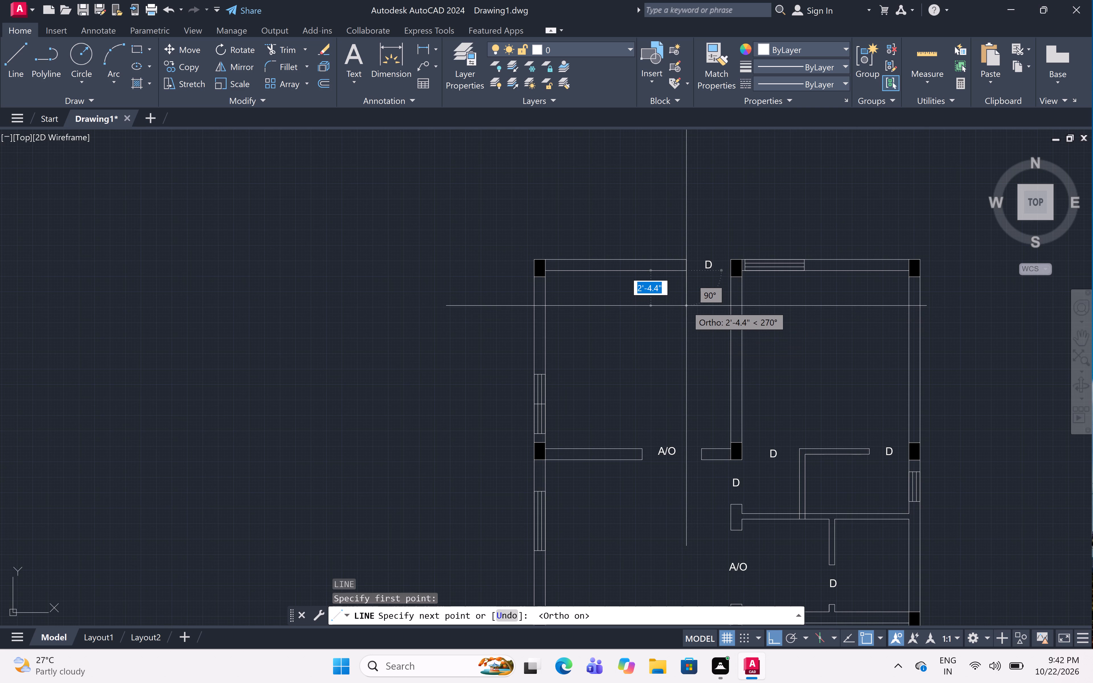
{"action": "left_click", "coordinate": [686, 304]}
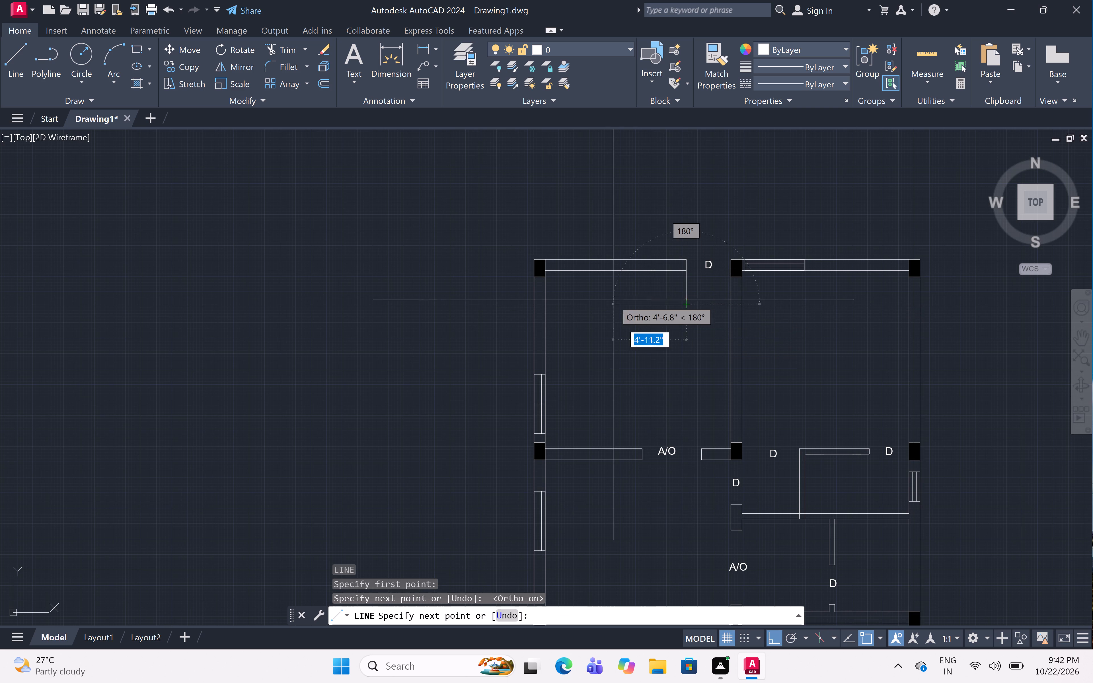
{"action": "left_click", "coordinate": [585, 295]}
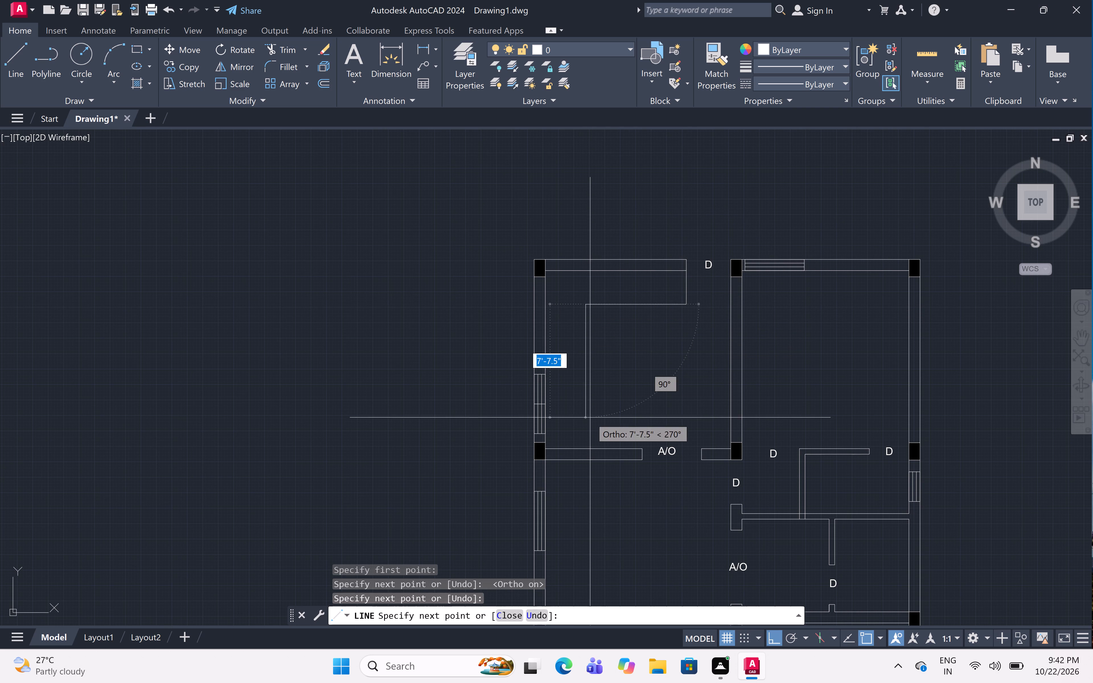
{"action": "left_click", "coordinate": [589, 445]}
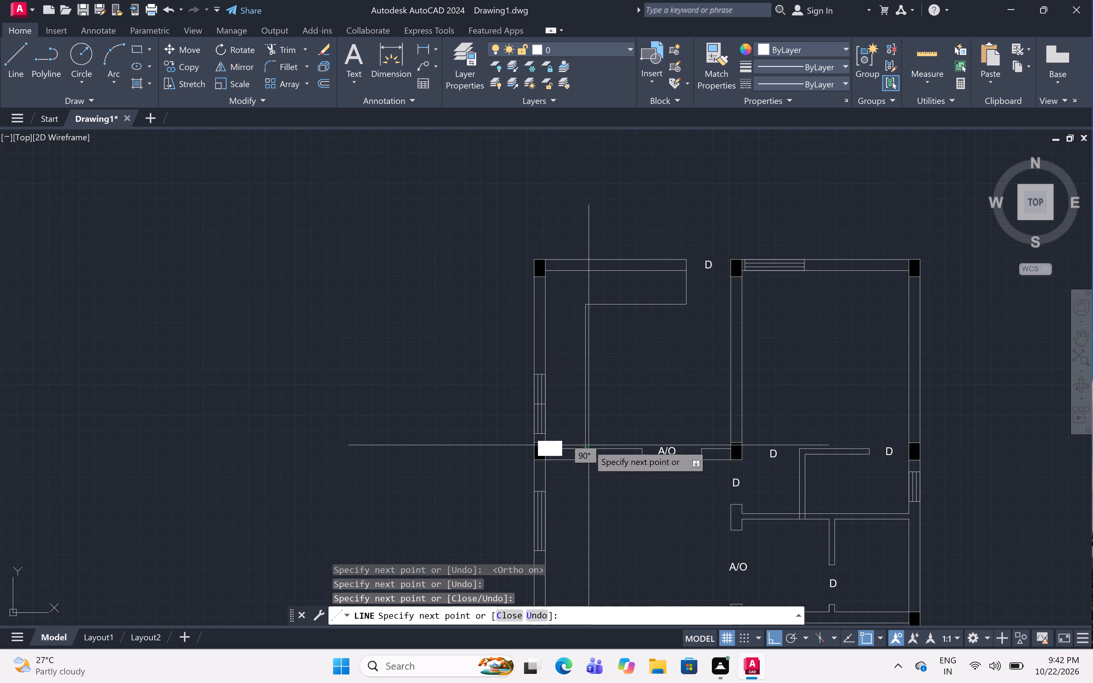
{"action": "key", "text": "Escape"}
Add multiline text in the middle of the upper-left room reading KITCHEN, with 12'6"X12' on a second line.
{"action": "scroll", "coordinate": [637, 412], "scroll_direction": "down", "scroll_amount": 2}
{"action": "middle_click_drag", "start_coordinate": [637, 412], "coordinate": [608, 404]}
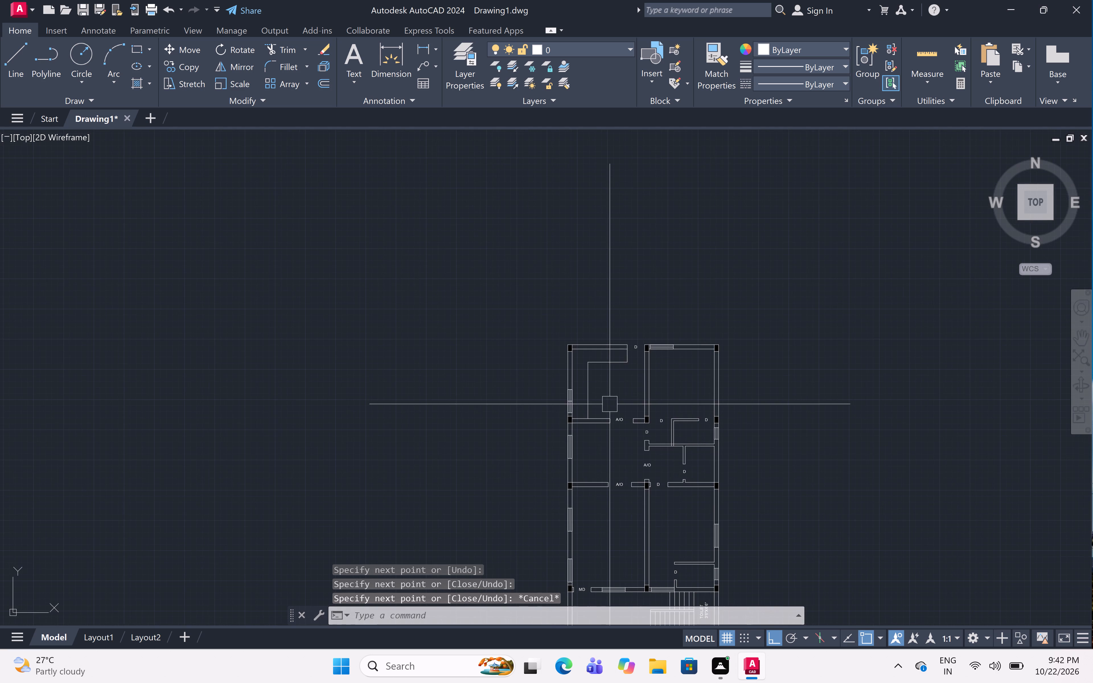
{"action": "scroll", "coordinate": [633, 408], "scroll_direction": "up", "scroll_amount": 2}
{"action": "middle_click_drag", "start_coordinate": [633, 408], "coordinate": [636, 451]}
{"action": "scroll", "coordinate": [609, 409], "scroll_direction": "up", "scroll_amount": 2}
{"action": "middle_click_drag", "start_coordinate": [609, 409], "coordinate": [600, 335]}
{"action": "scroll", "coordinate": [600, 335], "scroll_direction": "down", "scroll_amount": 2}
{"action": "type", "text": "MT"}
{"action": "key", "text": "space"}
{"action": "scroll", "coordinate": [582, 323], "scroll_direction": "up", "scroll_amount": 1}
{"action": "middle_click_drag", "start_coordinate": [581, 322], "coordinate": [577, 338]}
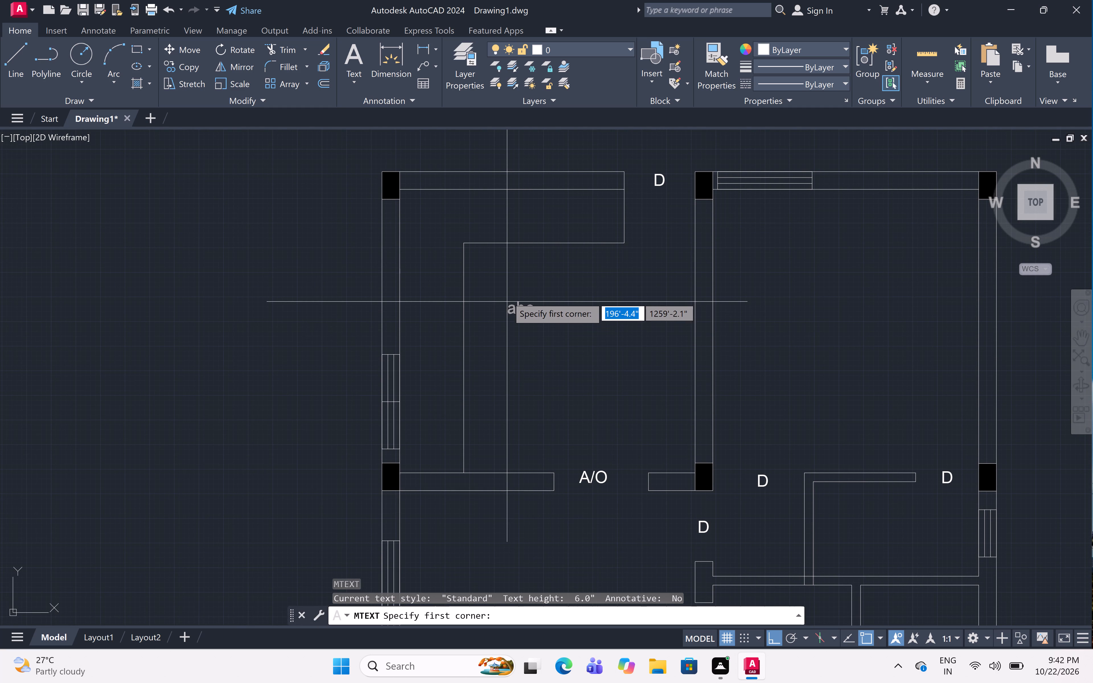
{"action": "left_click", "coordinate": [517, 308]}
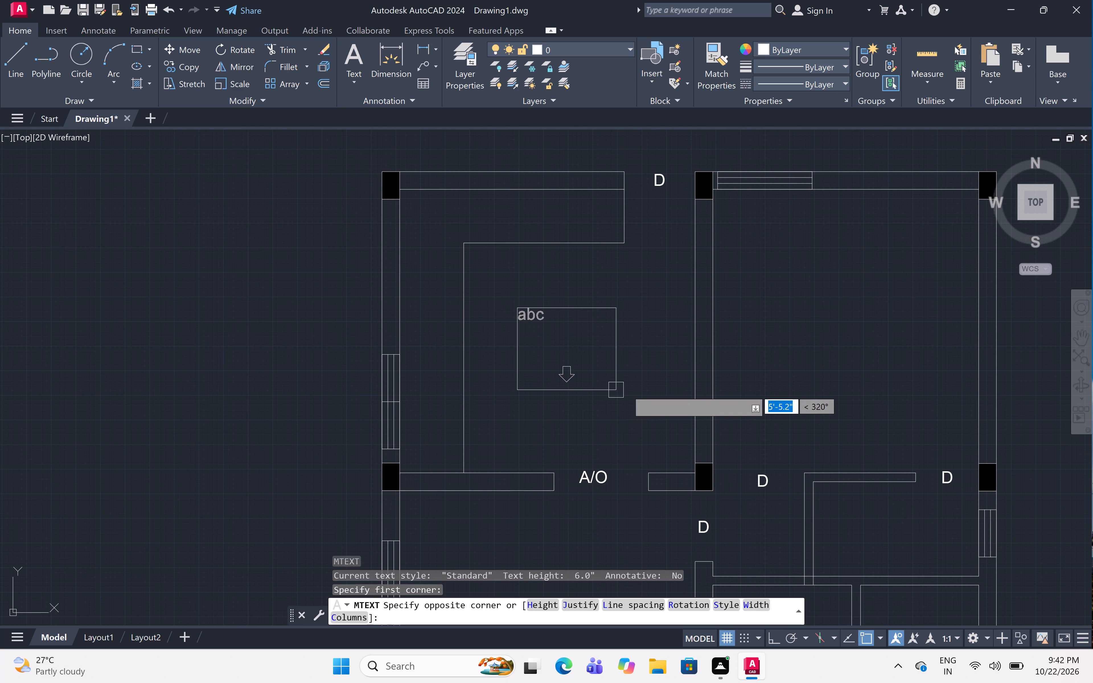
{"action": "left_click", "coordinate": [651, 379]}
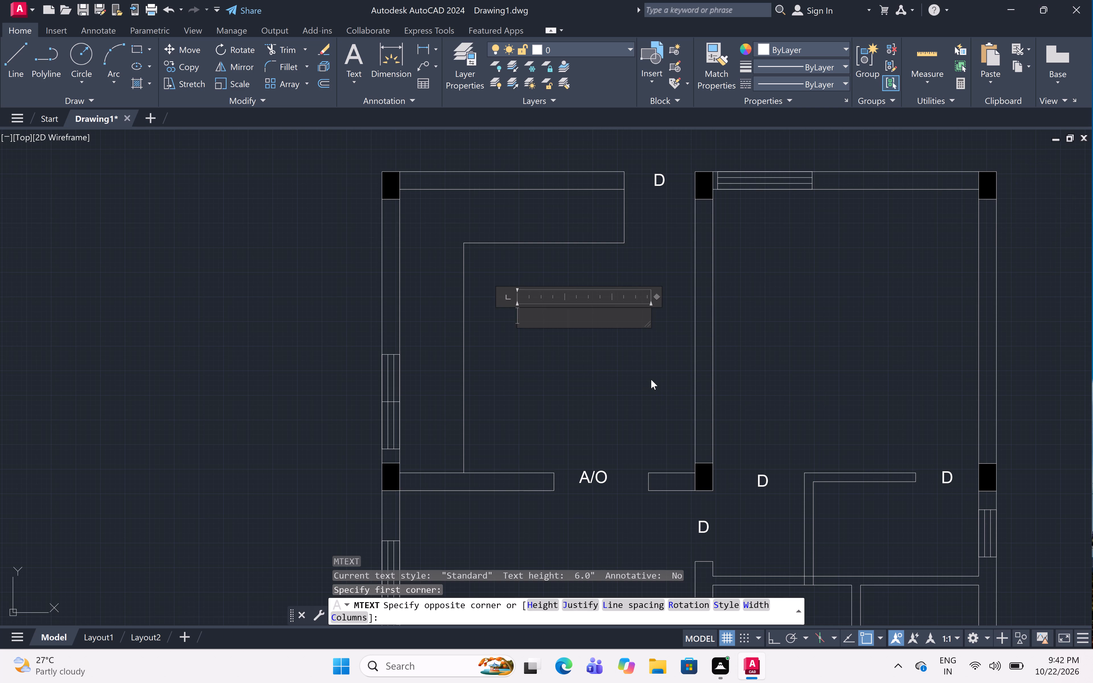
{"action": "type", "text": "KITCHEN"}
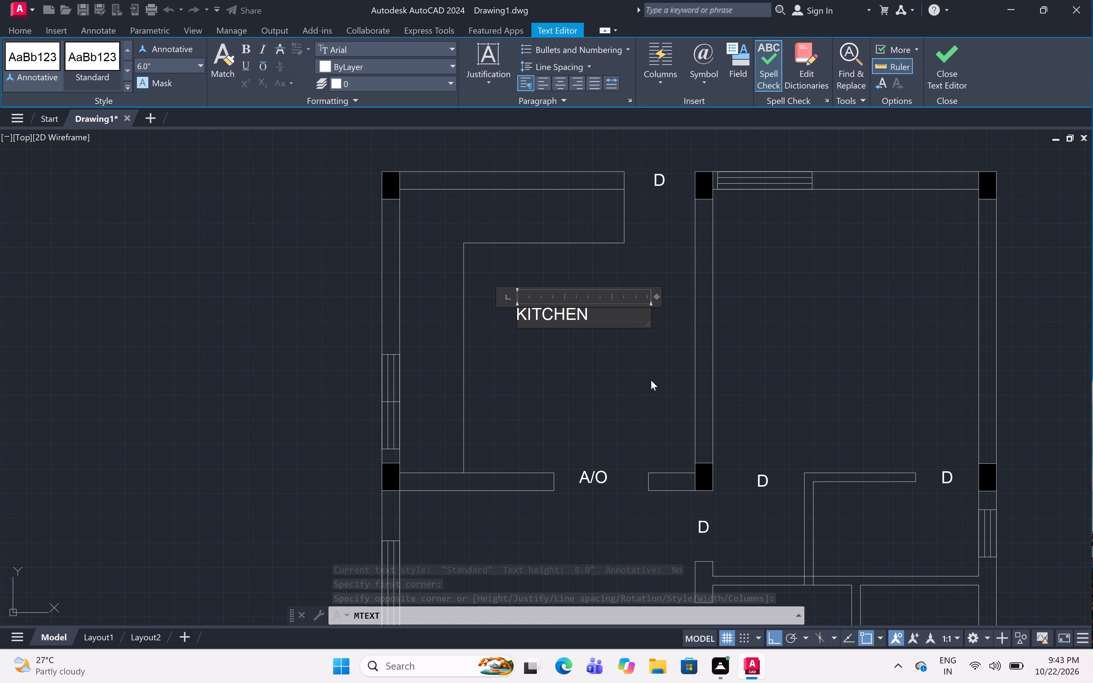
{"action": "key", "text": "Return"}
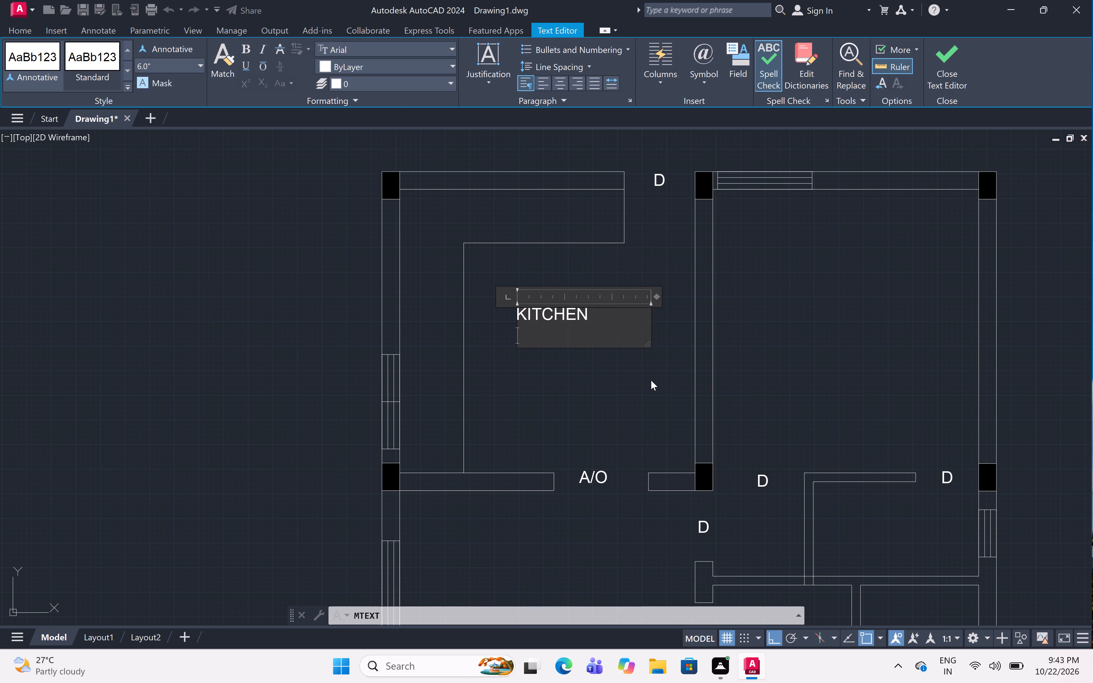
{"action": "type", "text": "12'"}
{"action": "key", "text": "6"}
{"action": "key", "text": "shift+quotedbl"}
{"action": "key", "text": "x"}
{"action": "type", "text": "12'"}
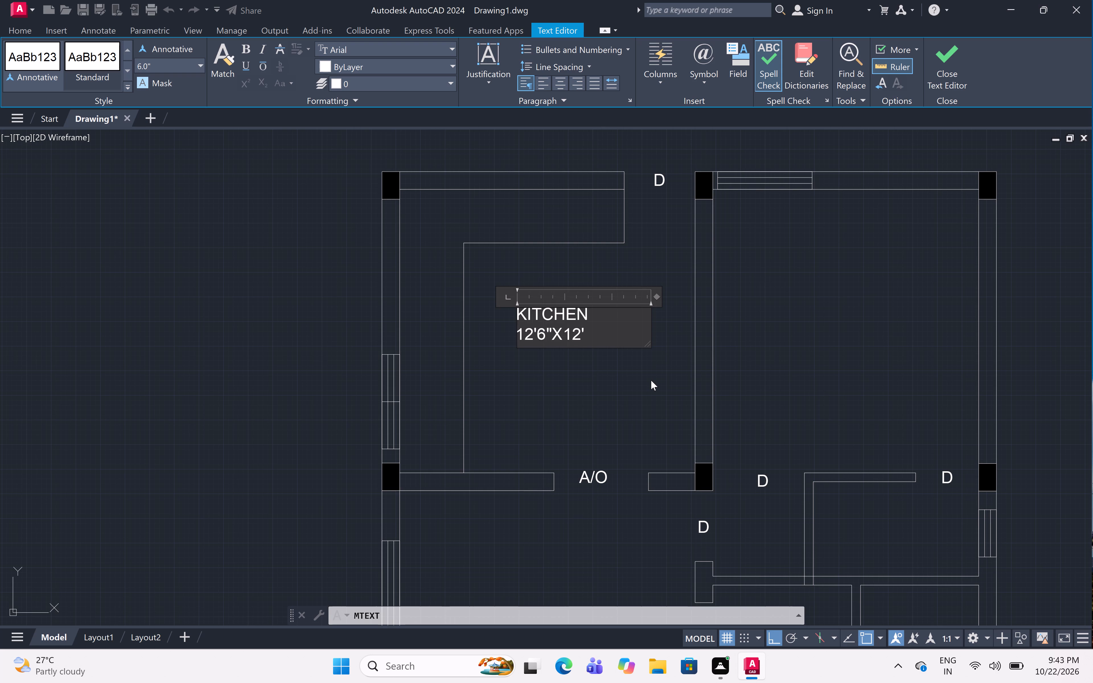
{"action": "scroll", "coordinate": [587, 336], "scroll_direction": "up", "scroll_amount": 2}
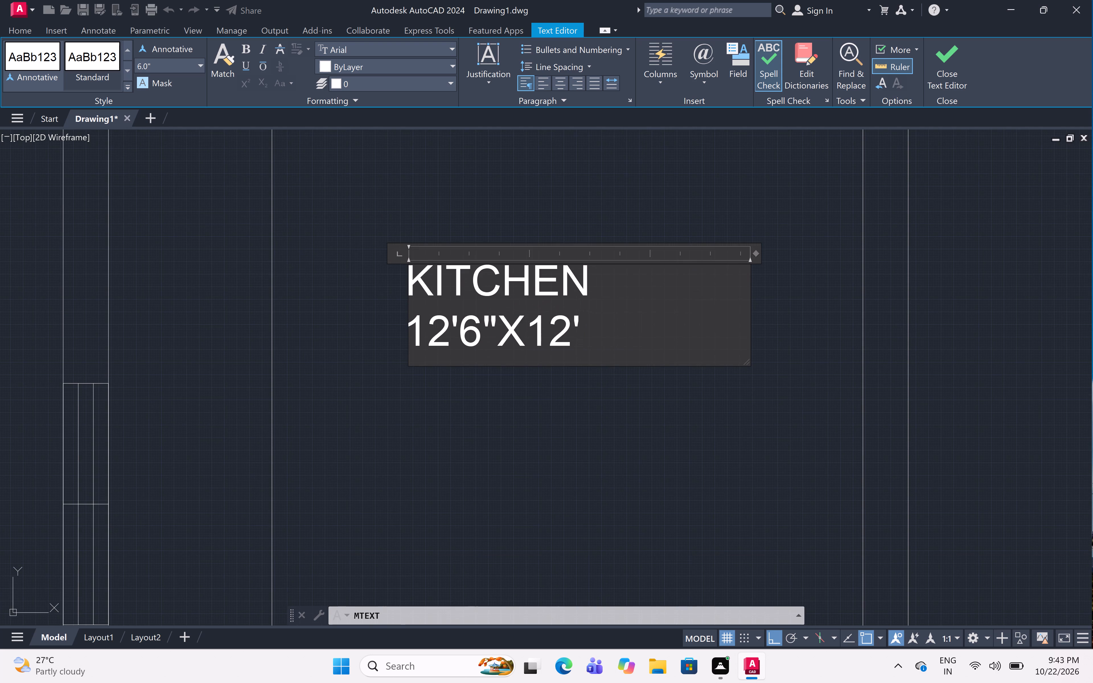
{"action": "left_click", "coordinate": [415, 334]}
{"action": "left_click", "coordinate": [623, 410]}
Look over the unlabelled upper-right room and the rest of the floor plan.
{"action": "scroll", "coordinate": [596, 375], "scroll_direction": "down", "scroll_amount": 6}
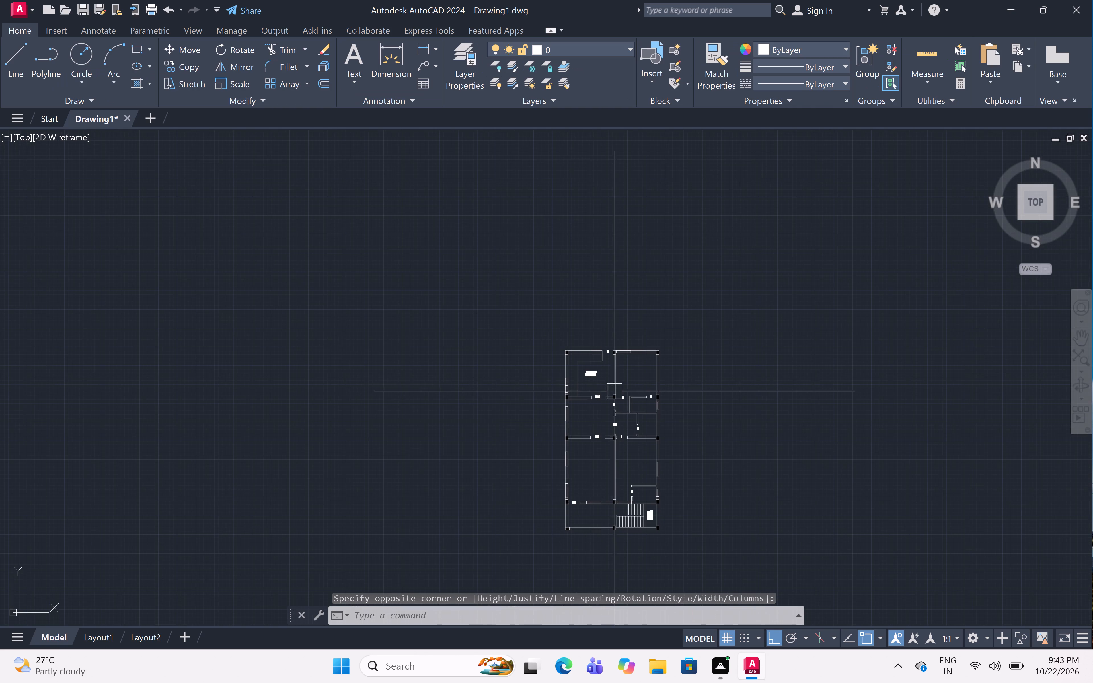
{"action": "scroll", "coordinate": [605, 380], "scroll_direction": "up", "scroll_amount": 3}
{"action": "middle_click_drag", "start_coordinate": [592, 370], "coordinate": [510, 371]}
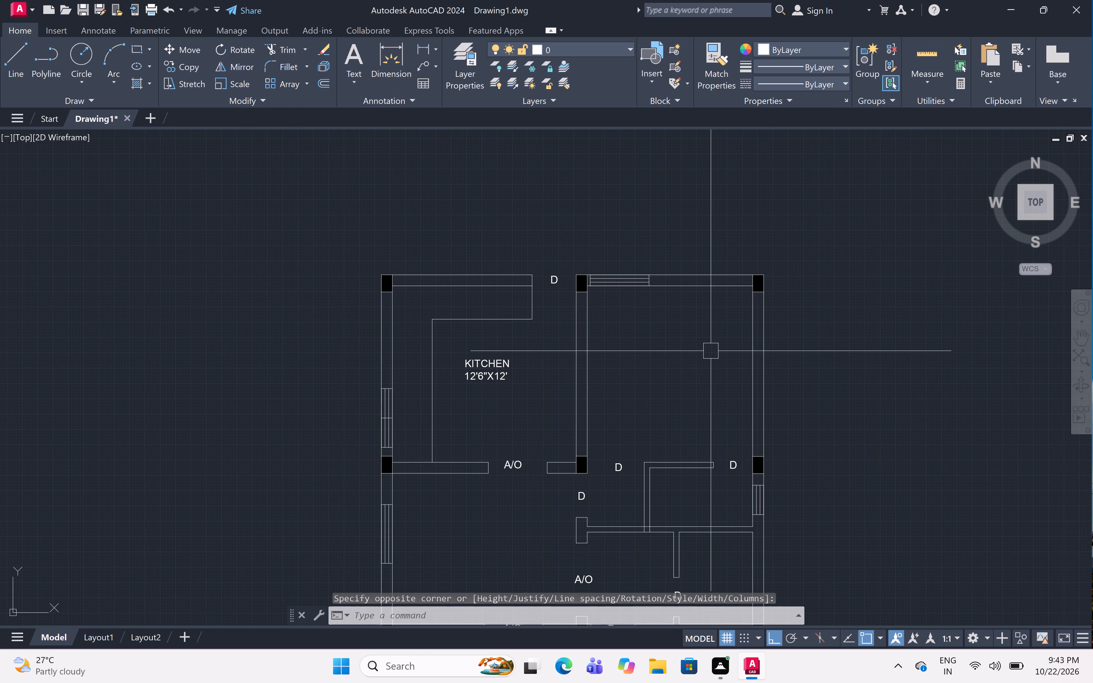
{"action": "scroll", "coordinate": [711, 351], "scroll_direction": "up", "scroll_amount": 1}
{"action": "middle_click_drag", "start_coordinate": [711, 351], "coordinate": [698, 330]}
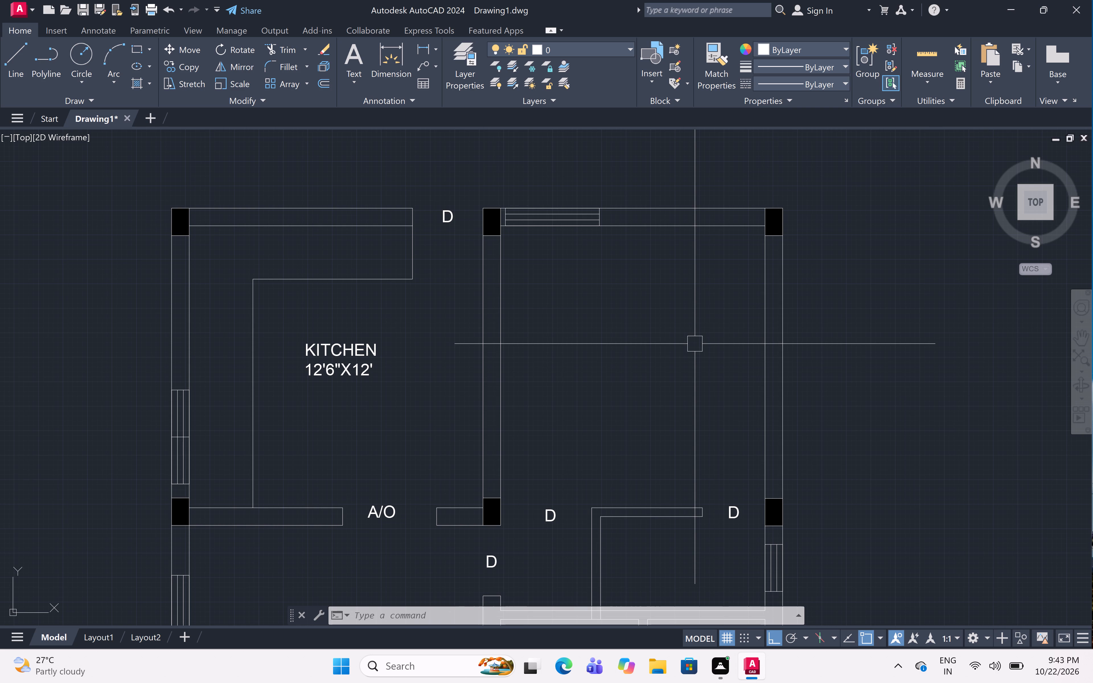
{"action": "scroll", "coordinate": [687, 341], "scroll_direction": "down", "scroll_amount": 3}
{"action": "middle_click_drag", "start_coordinate": [784, 402], "coordinate": [765, 372]}
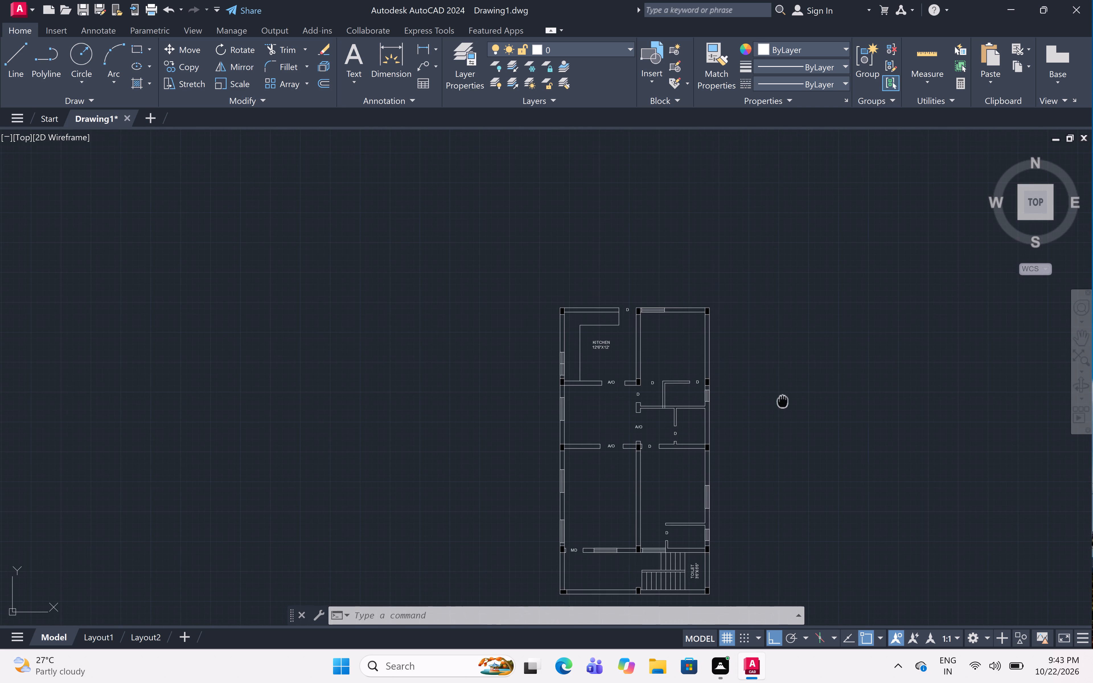
{"action": "middle_click_drag", "start_coordinate": [765, 372], "coordinate": [751, 356]}
{"action": "scroll", "coordinate": [735, 385], "scroll_direction": "up", "scroll_amount": 1}
{"action": "middle_click_drag", "start_coordinate": [735, 385], "coordinate": [753, 363]}
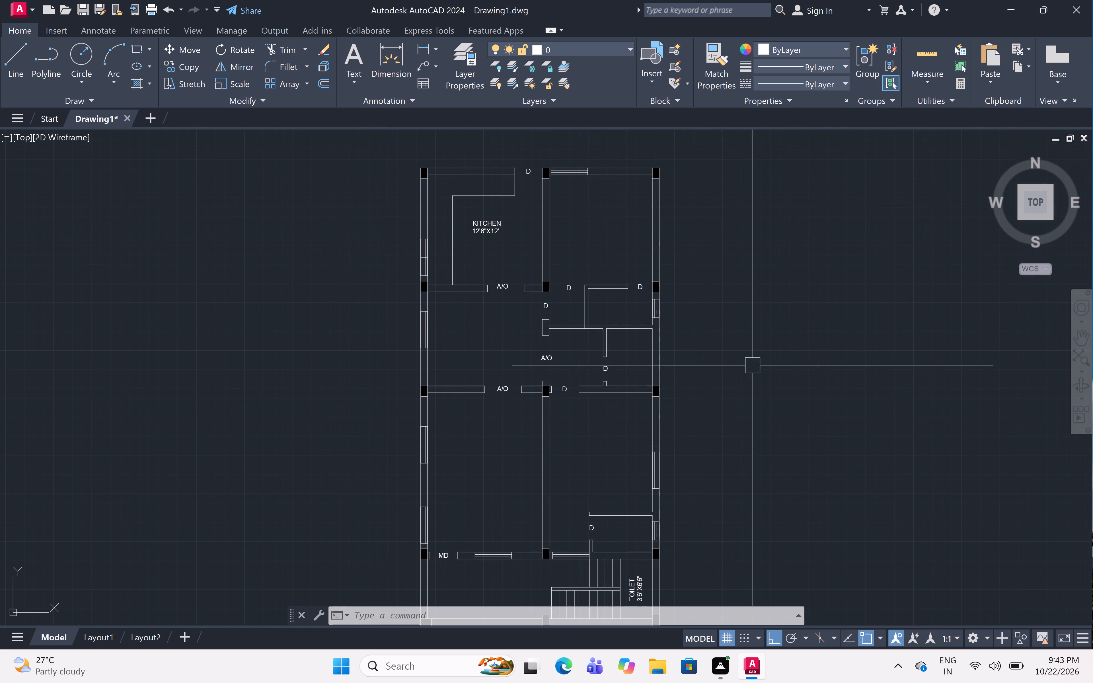
Open the recent drawing 13-9-26 floor plan (3).dwg.
{"action": "left_click", "coordinate": [14, 9]}
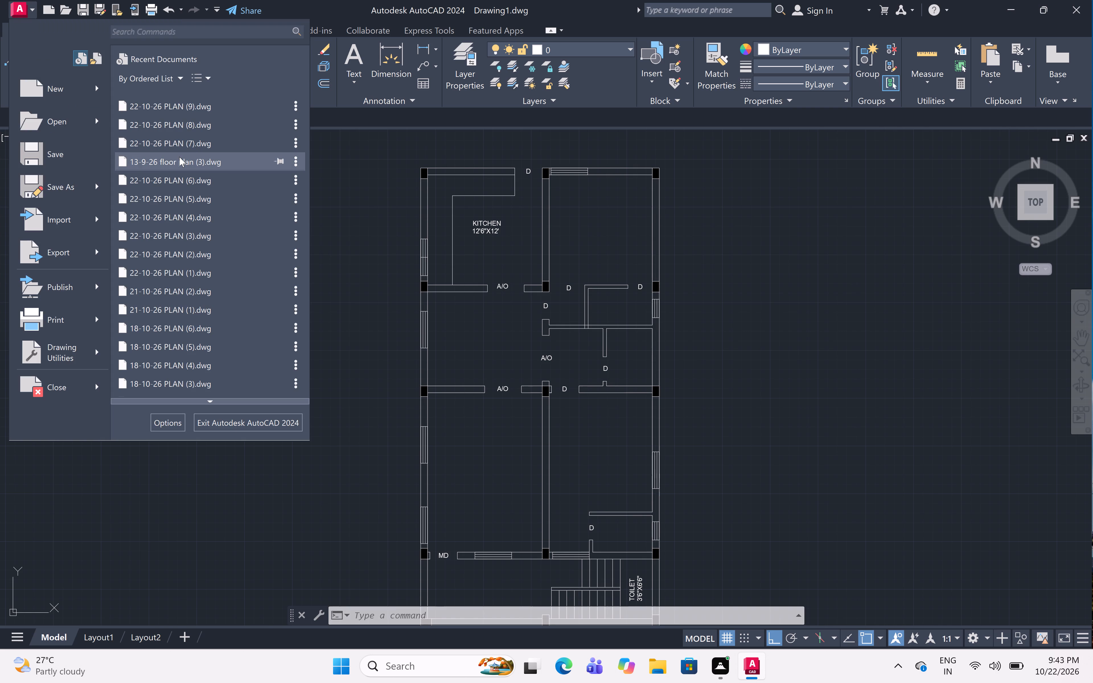
{"action": "left_click", "coordinate": [180, 157]}
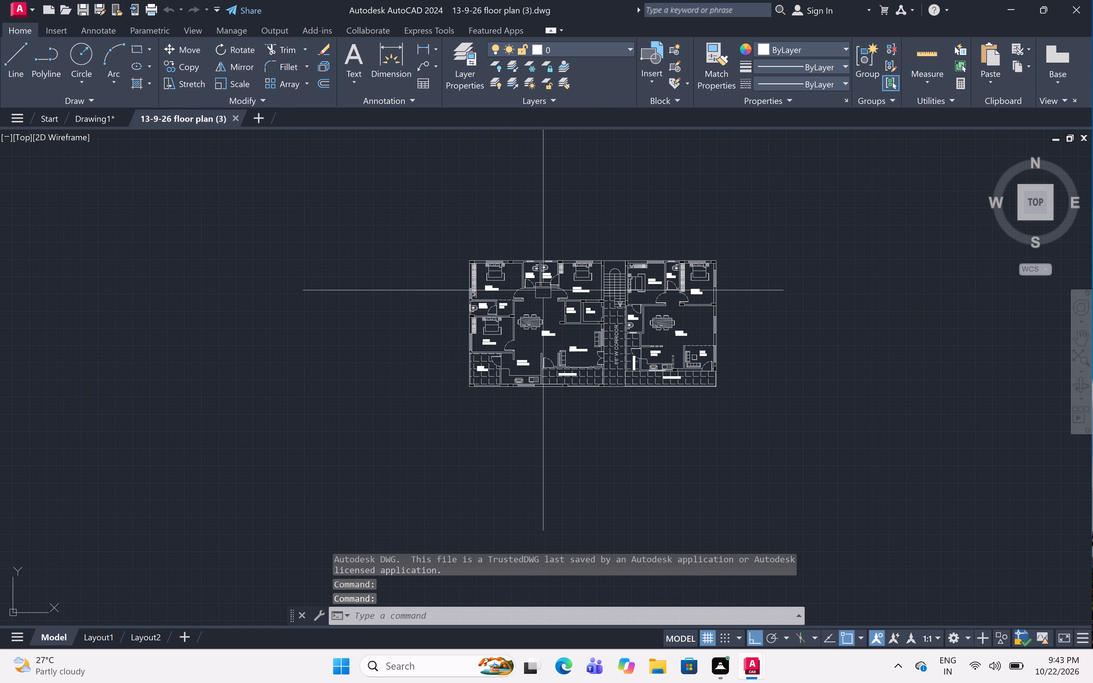
Select the double bed with its side tables and rug in the 15'3"X11'1.5" M.BED room.
{"action": "scroll", "coordinate": [494, 269], "scroll_direction": "up", "scroll_amount": 6}
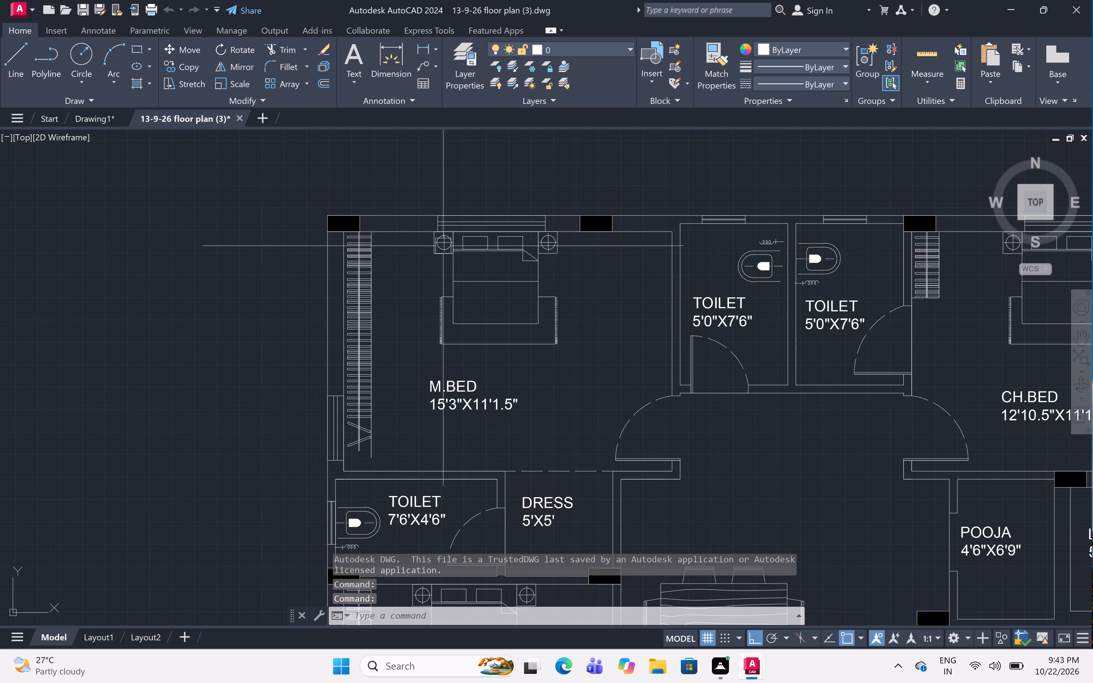
{"action": "left_click", "coordinate": [422, 235]}
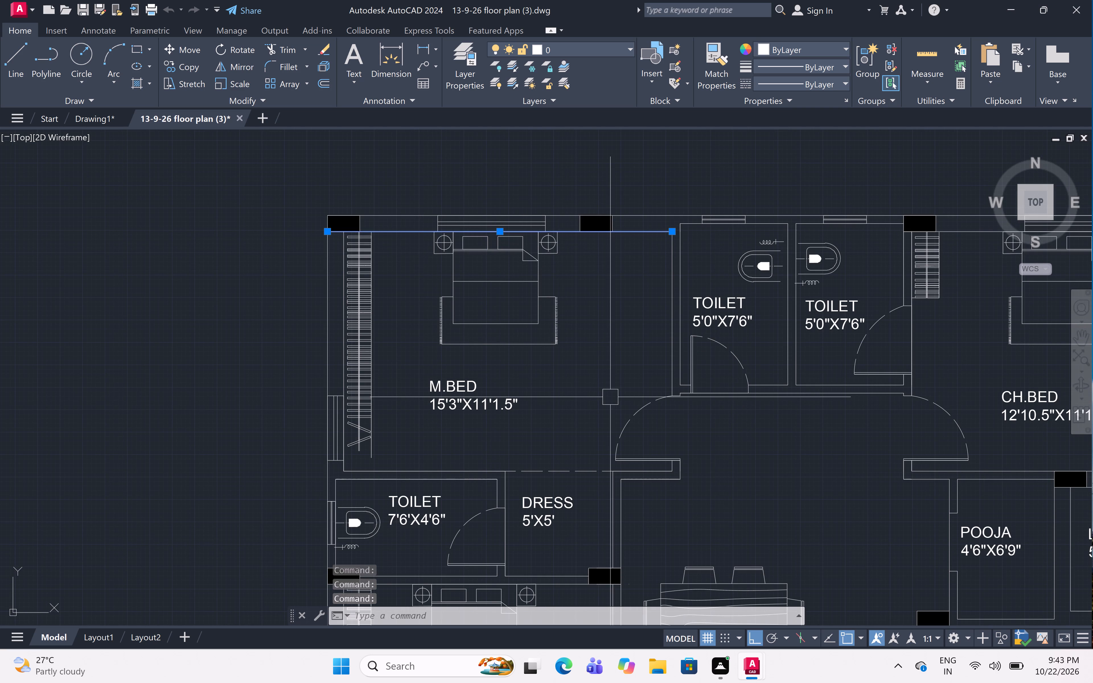
{"action": "key", "text": "Escape"}
{"action": "scroll", "coordinate": [511, 287], "scroll_direction": "up", "scroll_amount": 2}
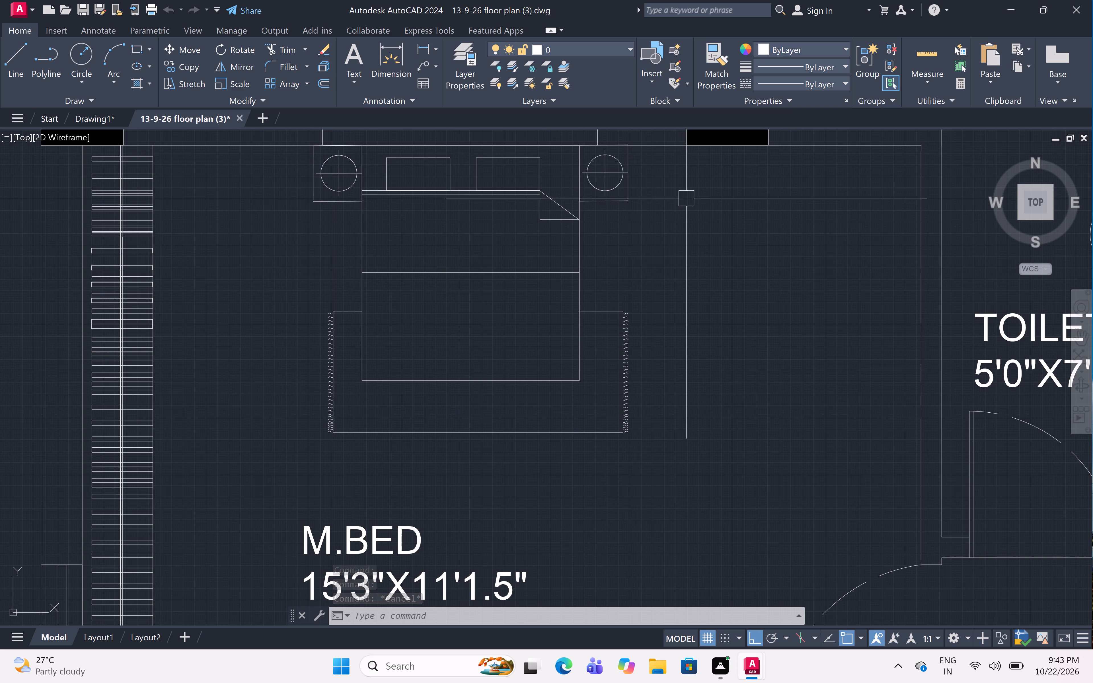
{"action": "left_click", "coordinate": [642, 156]}
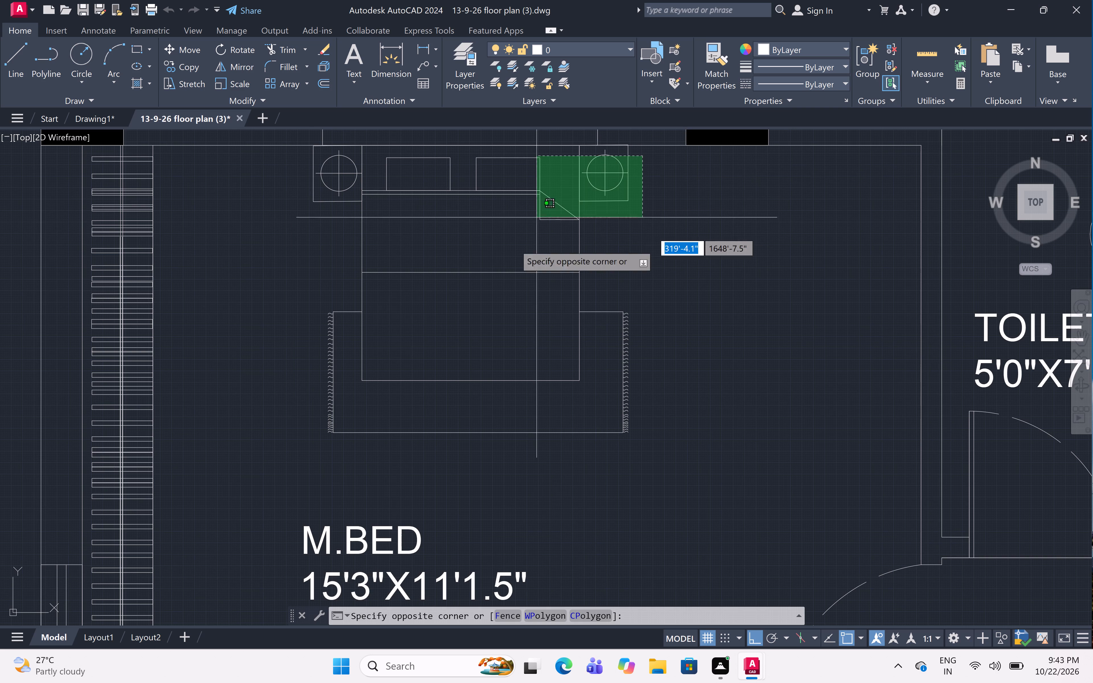
{"action": "left_click", "coordinate": [308, 465]}
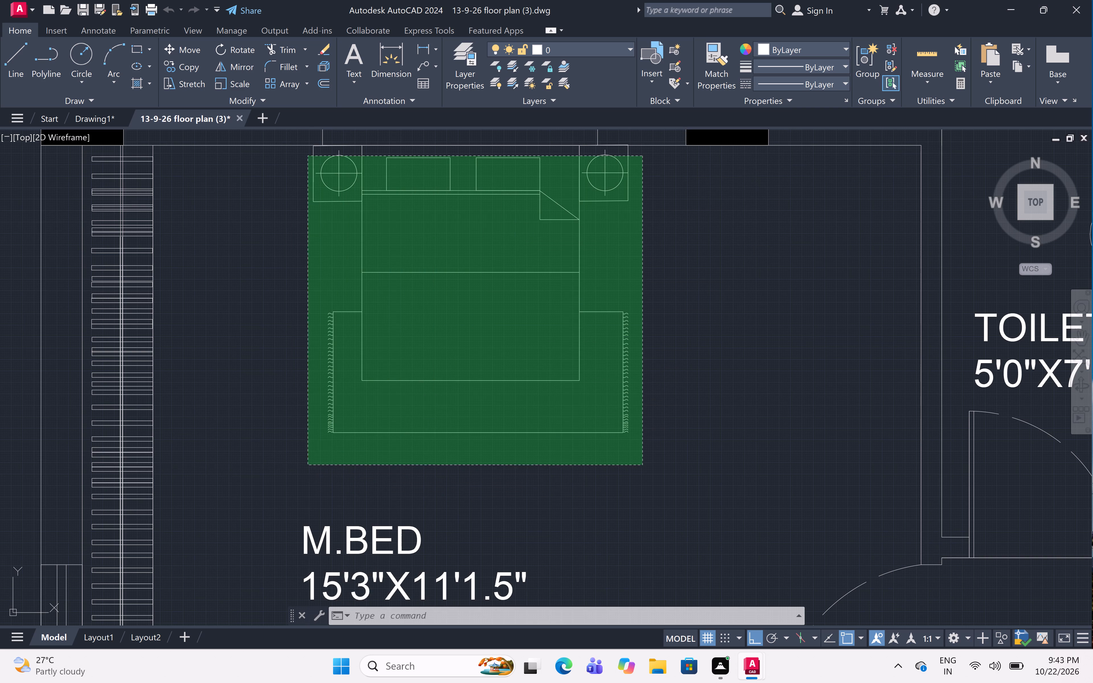
Add the three-seat sofa at the lower-left of the 12'10.5"X11'10.5" HALL, near the balcony, to the selection.
{"action": "scroll", "coordinate": [516, 419], "scroll_direction": "down", "scroll_amount": 5}
{"action": "middle_click_drag", "start_coordinate": [553, 467], "coordinate": [573, 390]}
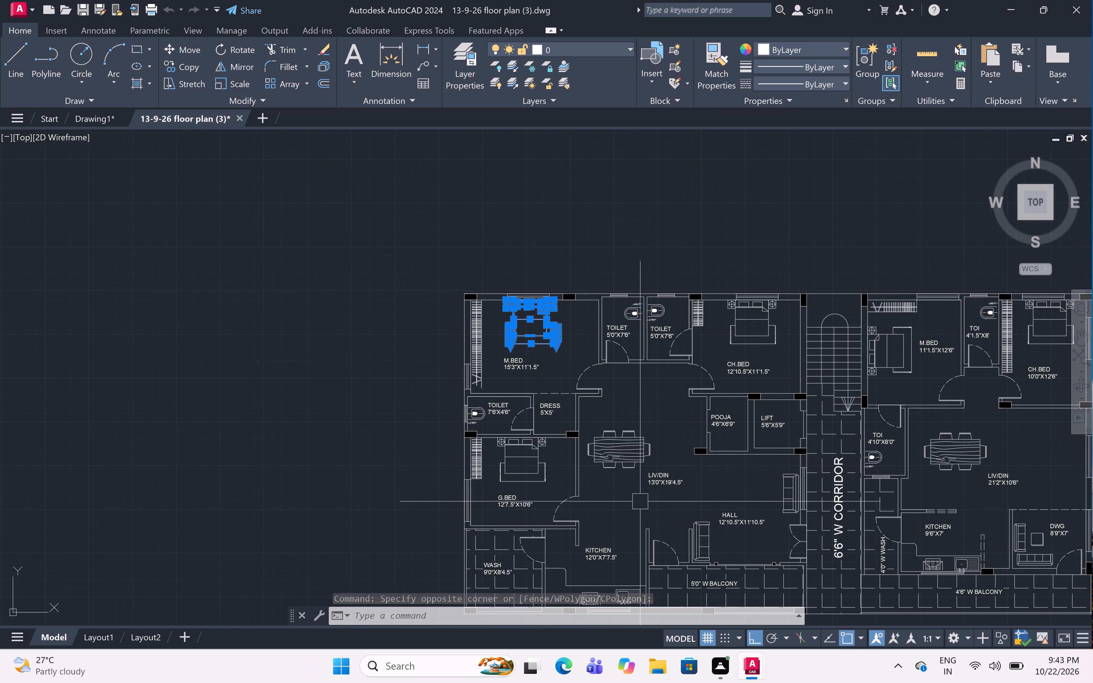
{"action": "scroll", "coordinate": [656, 426], "scroll_direction": "down", "scroll_amount": 1}
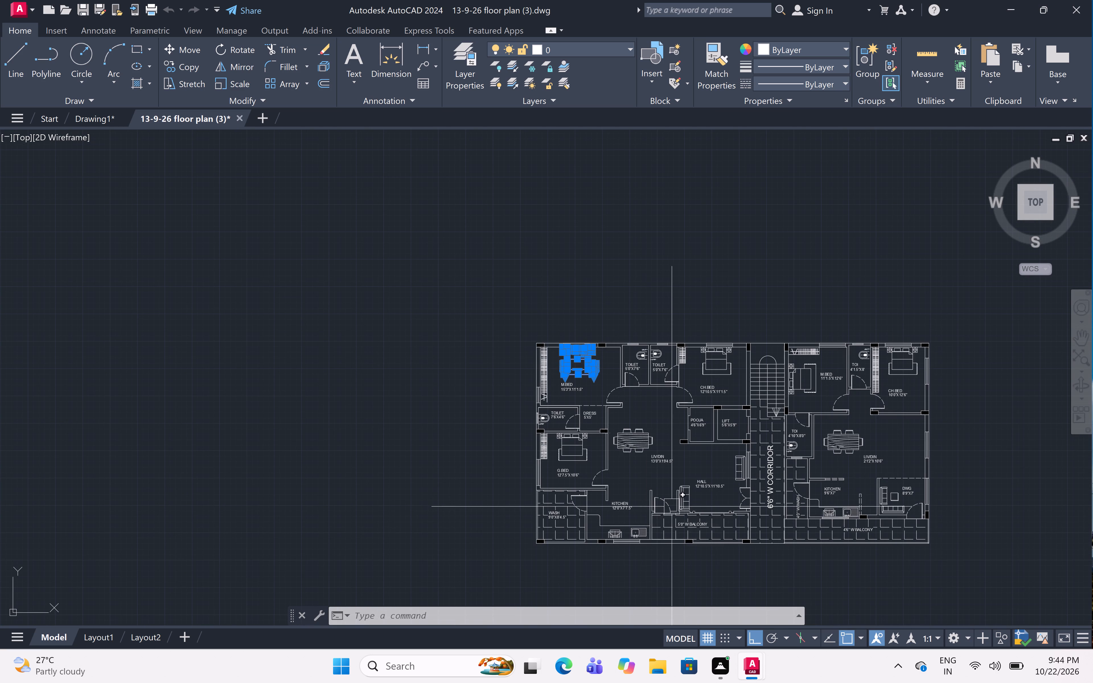
{"action": "scroll", "coordinate": [672, 507], "scroll_direction": "up", "scroll_amount": 5}
{"action": "scroll", "coordinate": [716, 476], "scroll_direction": "down", "scroll_amount": 3}
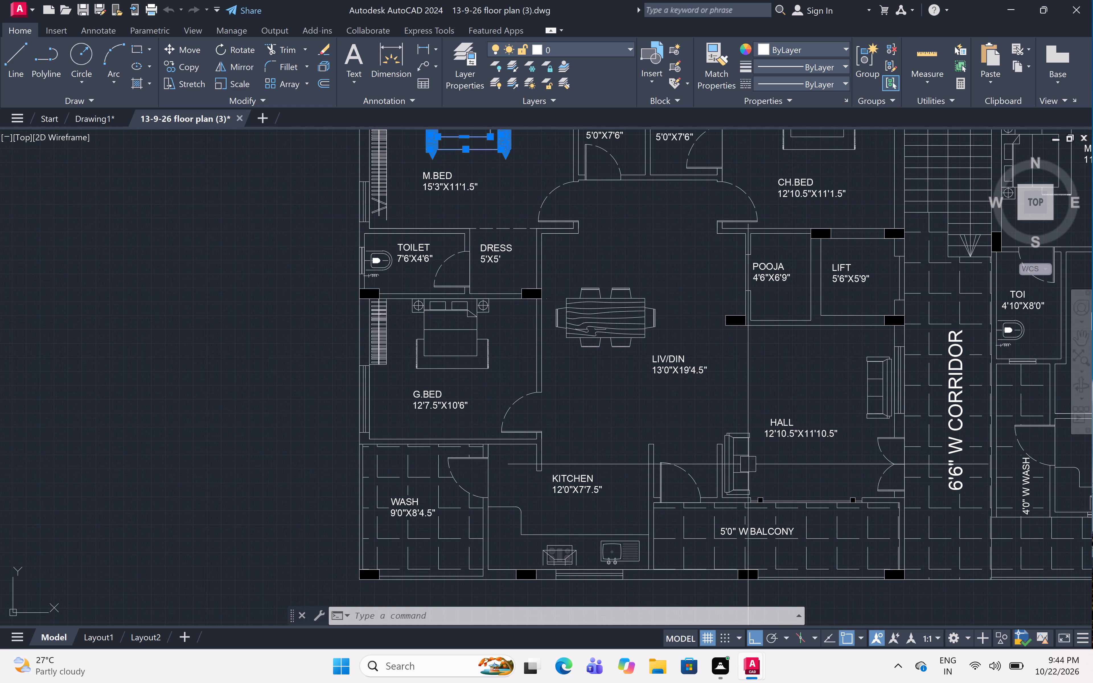
{"action": "middle_click_drag", "start_coordinate": [762, 473], "coordinate": [611, 429]}
{"action": "scroll", "coordinate": [612, 429], "scroll_direction": "down", "scroll_amount": 2}
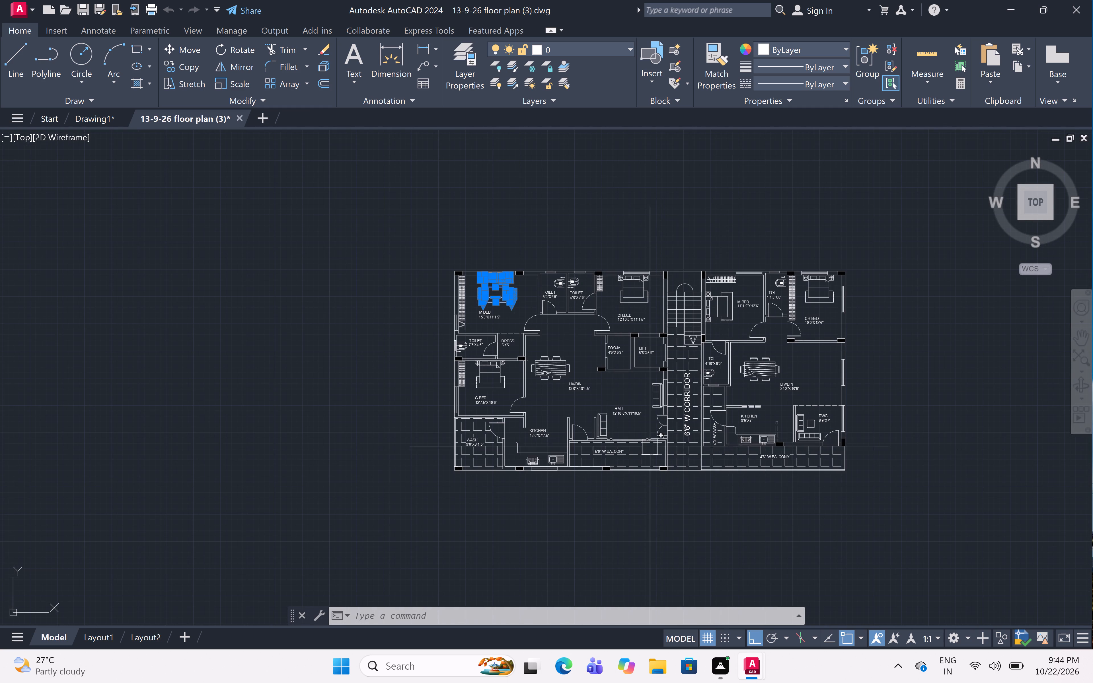
{"action": "scroll", "coordinate": [608, 443], "scroll_direction": "up", "scroll_amount": 6}
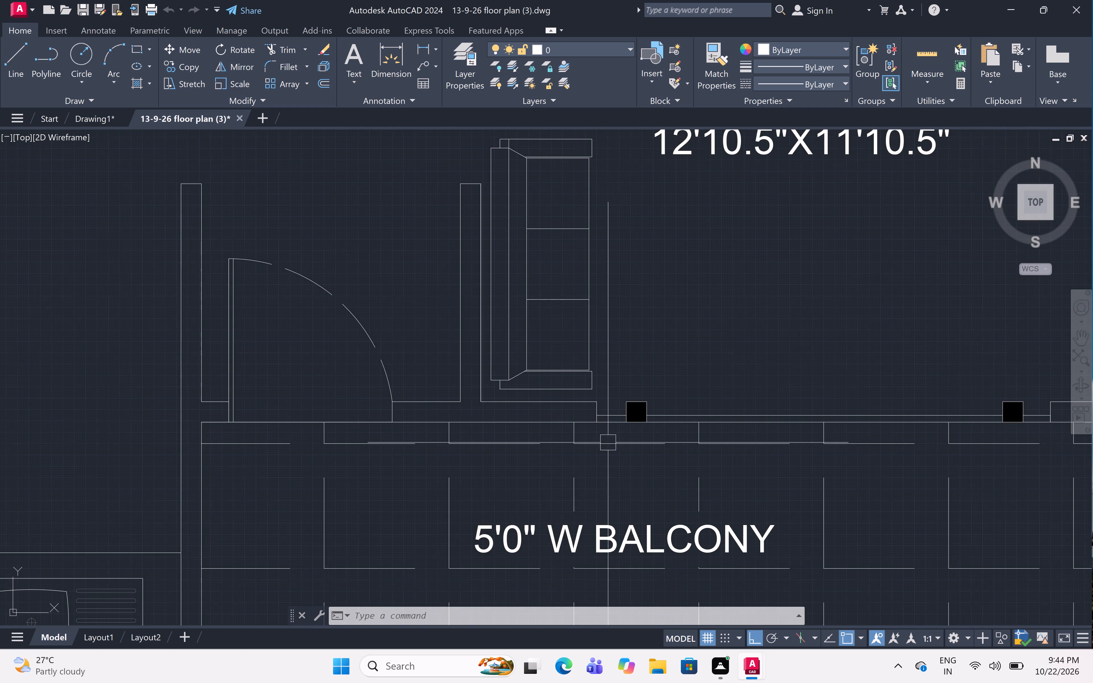
{"action": "scroll", "coordinate": [608, 442], "scroll_direction": "down", "scroll_amount": 2}
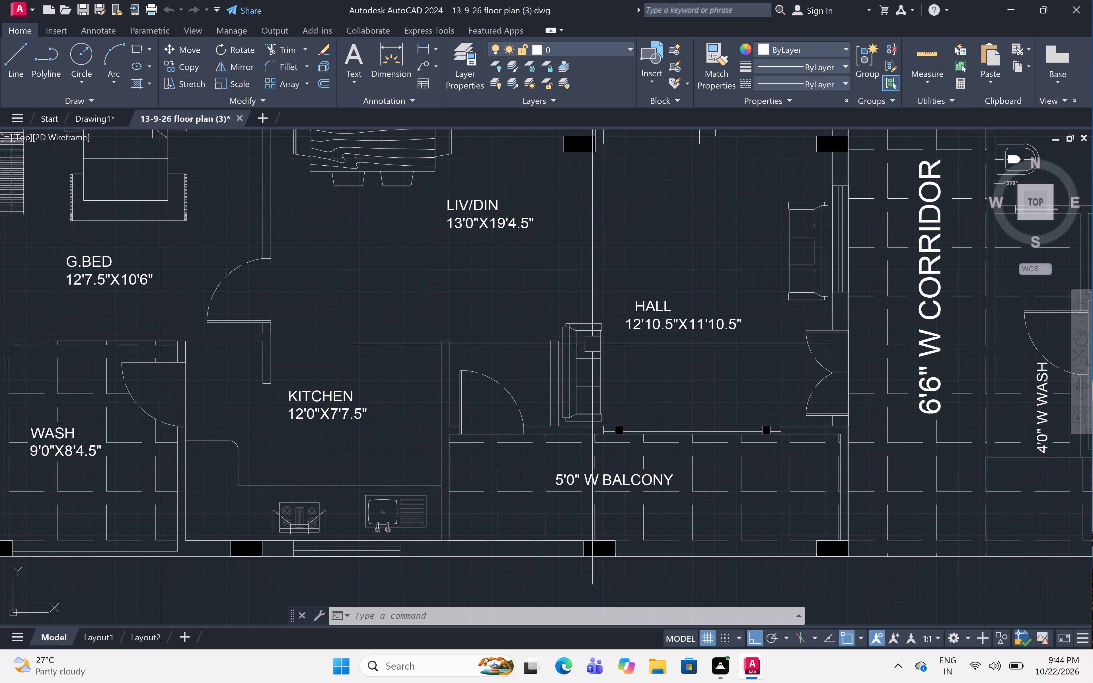
{"action": "scroll", "coordinate": [592, 332], "scroll_direction": "down", "scroll_amount": 3}
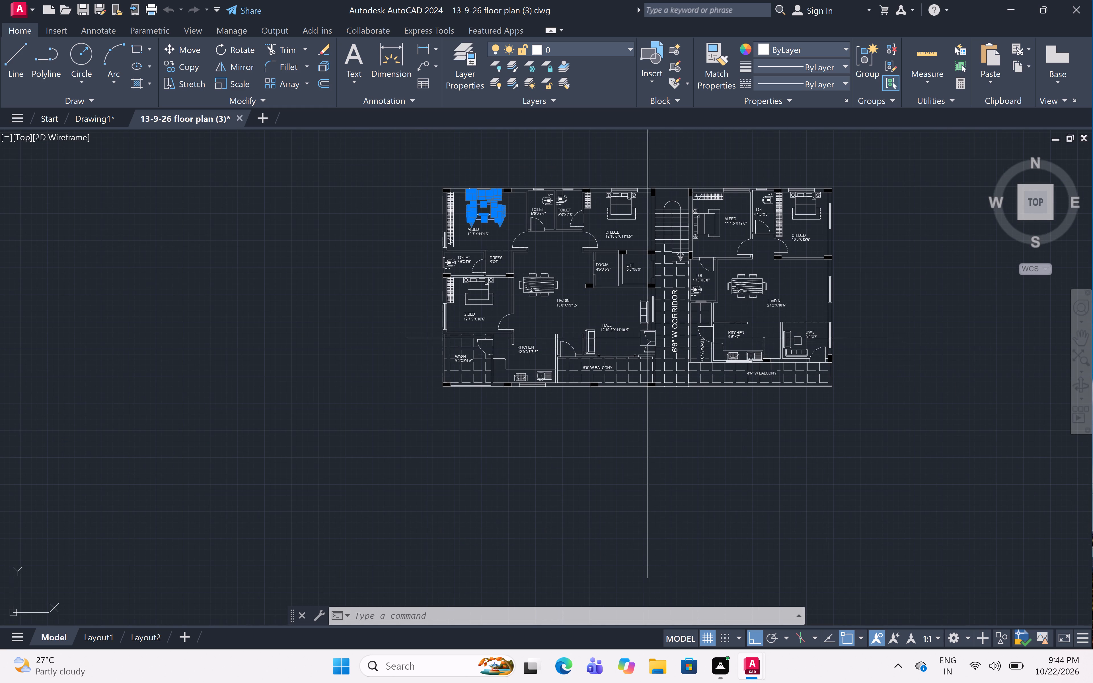
{"action": "scroll", "coordinate": [605, 341], "scroll_direction": "up", "scroll_amount": 3}
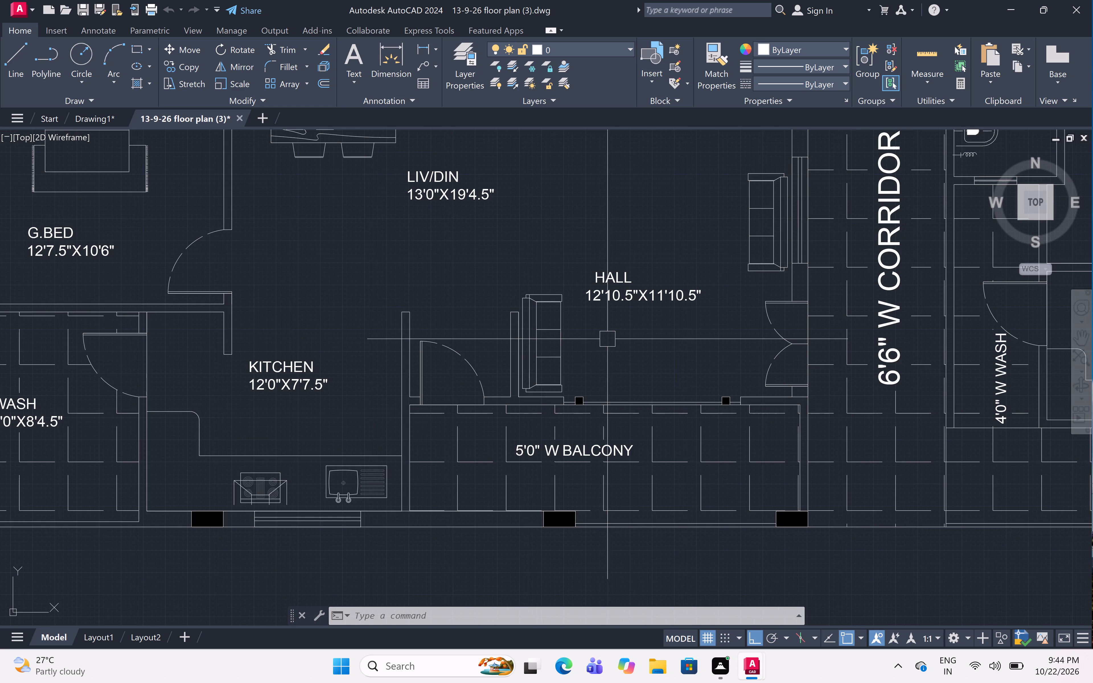
{"action": "scroll", "coordinate": [570, 344], "scroll_direction": "up", "scroll_amount": 2}
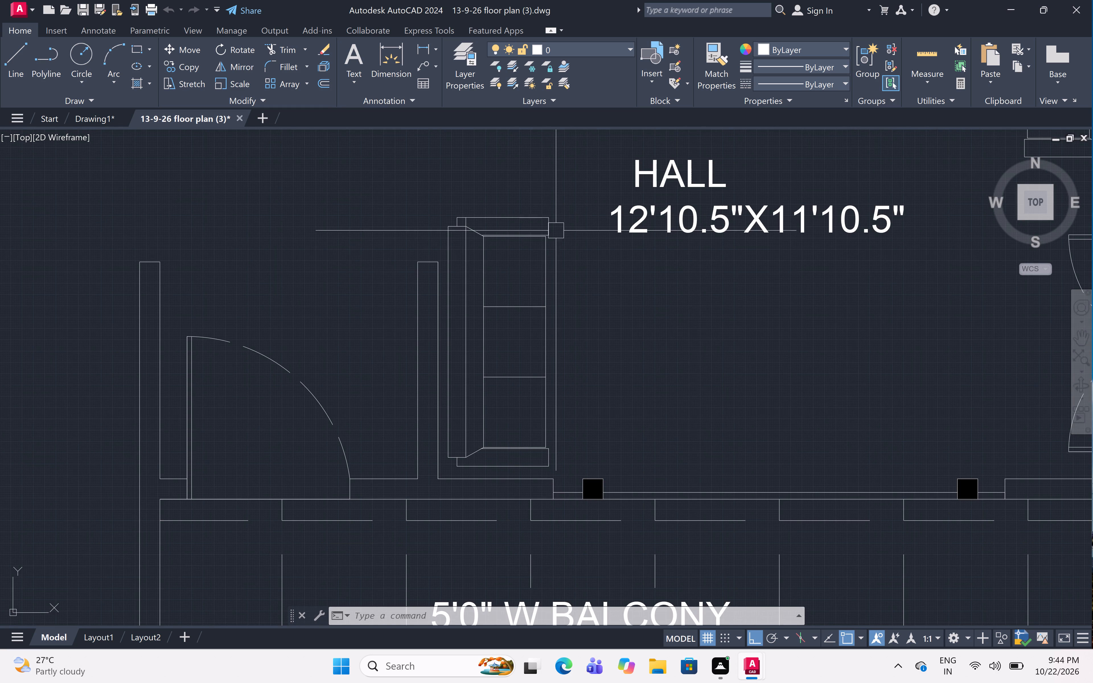
{"action": "left_click", "coordinate": [568, 182]}
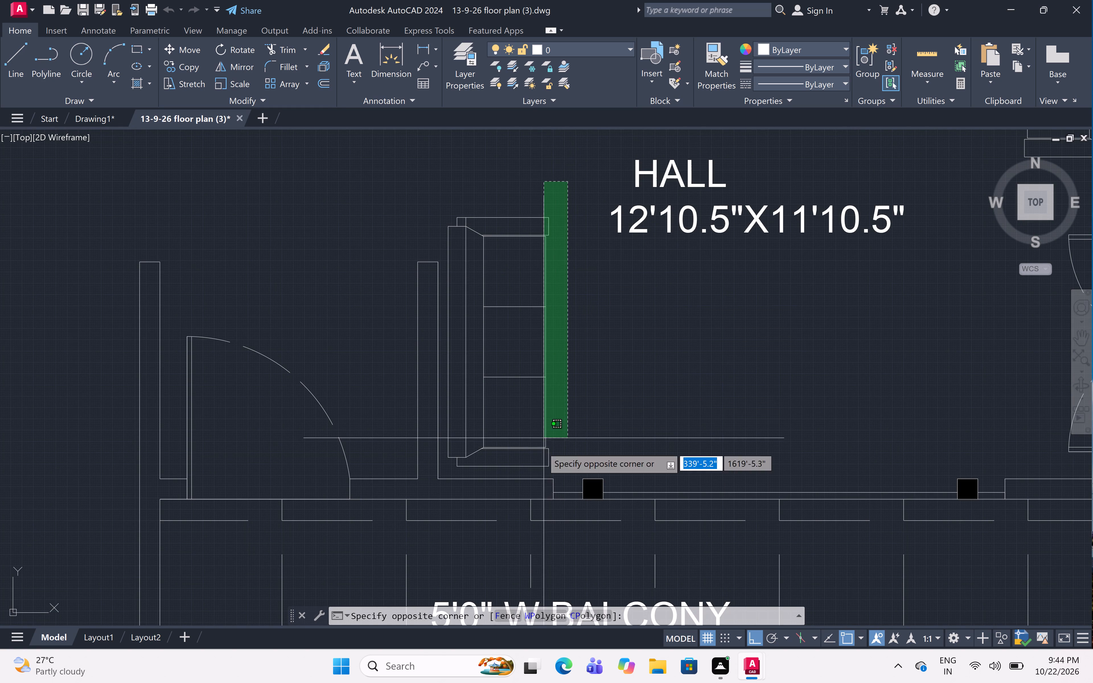
{"action": "left_click", "coordinate": [444, 472]}
Add the stove and sink on the counter of the 12'0"X7'7.5" KITCHEN to the selection.
{"action": "scroll", "coordinate": [487, 389], "scroll_direction": "down", "scroll_amount": 4}
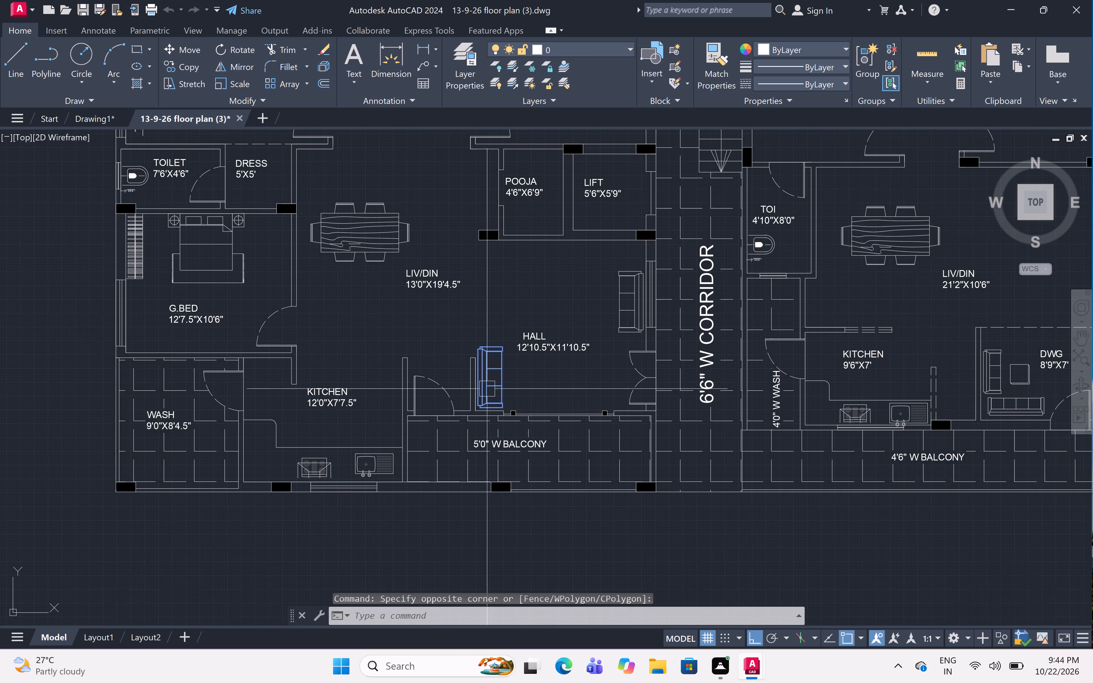
{"action": "scroll", "coordinate": [531, 363], "scroll_direction": "down", "scroll_amount": 3}
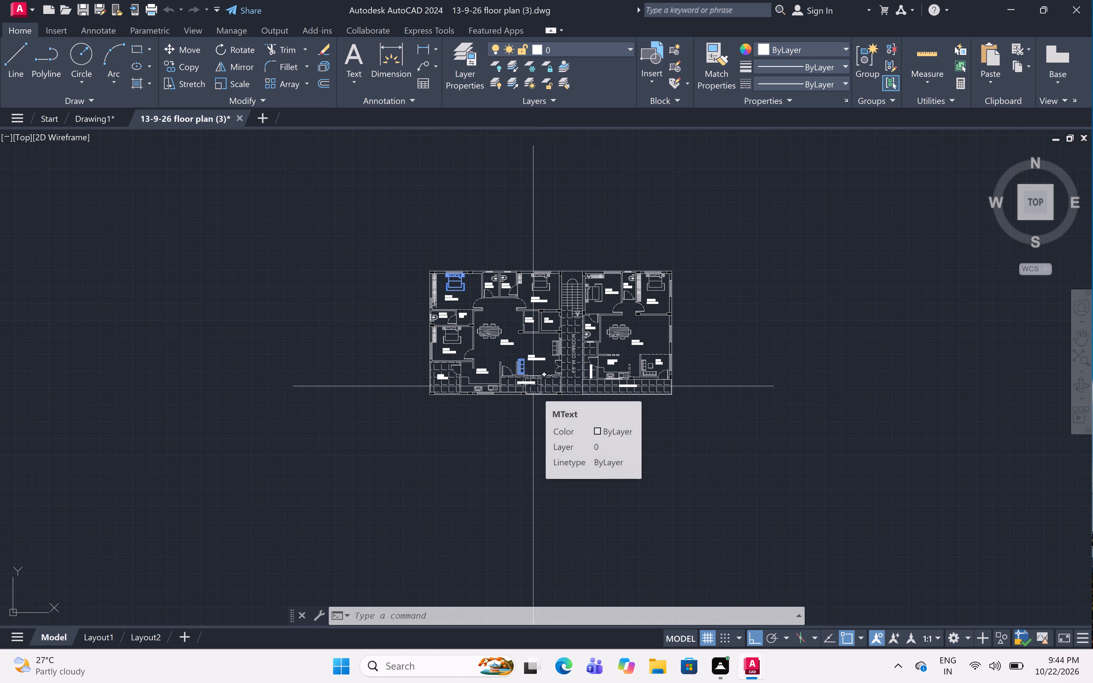
{"action": "scroll", "coordinate": [523, 340], "scroll_direction": "up", "scroll_amount": 3}
{"action": "scroll", "coordinate": [523, 340], "scroll_direction": "down", "scroll_amount": 1}
{"action": "middle_click_drag", "start_coordinate": [523, 340], "coordinate": [557, 358]}
{"action": "scroll", "coordinate": [462, 349], "scroll_direction": "down", "scroll_amount": 2}
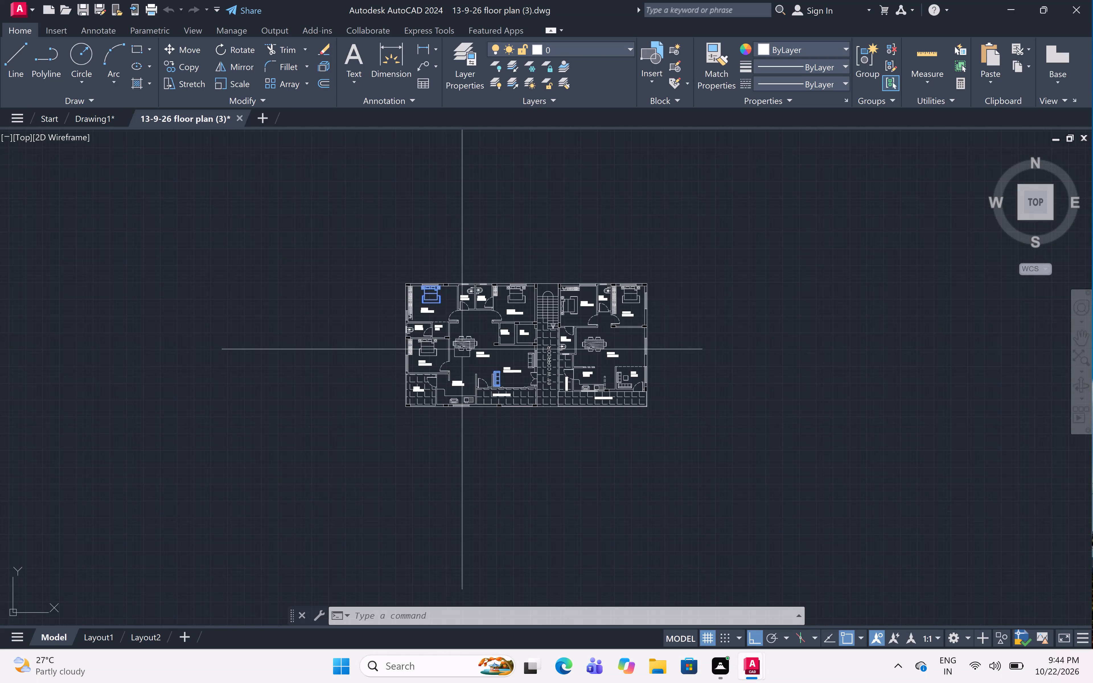
{"action": "scroll", "coordinate": [477, 362], "scroll_direction": "up", "scroll_amount": 3}
{"action": "scroll", "coordinate": [576, 301], "scroll_direction": "down", "scroll_amount": 2}
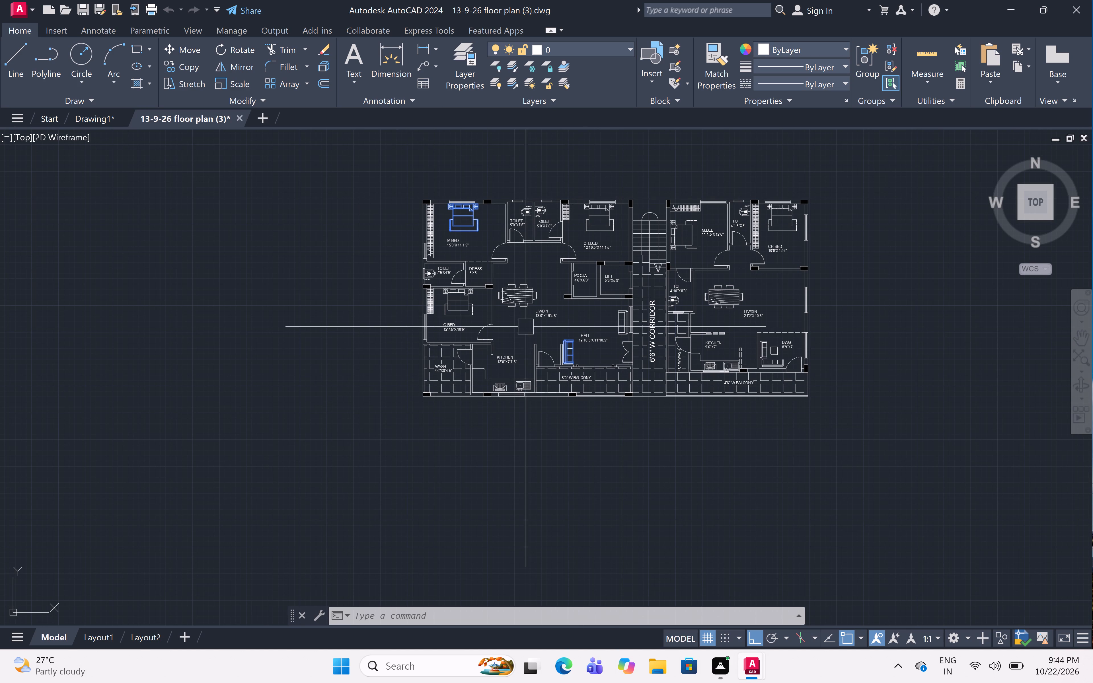
{"action": "scroll", "coordinate": [513, 391], "scroll_direction": "up", "scroll_amount": 4}
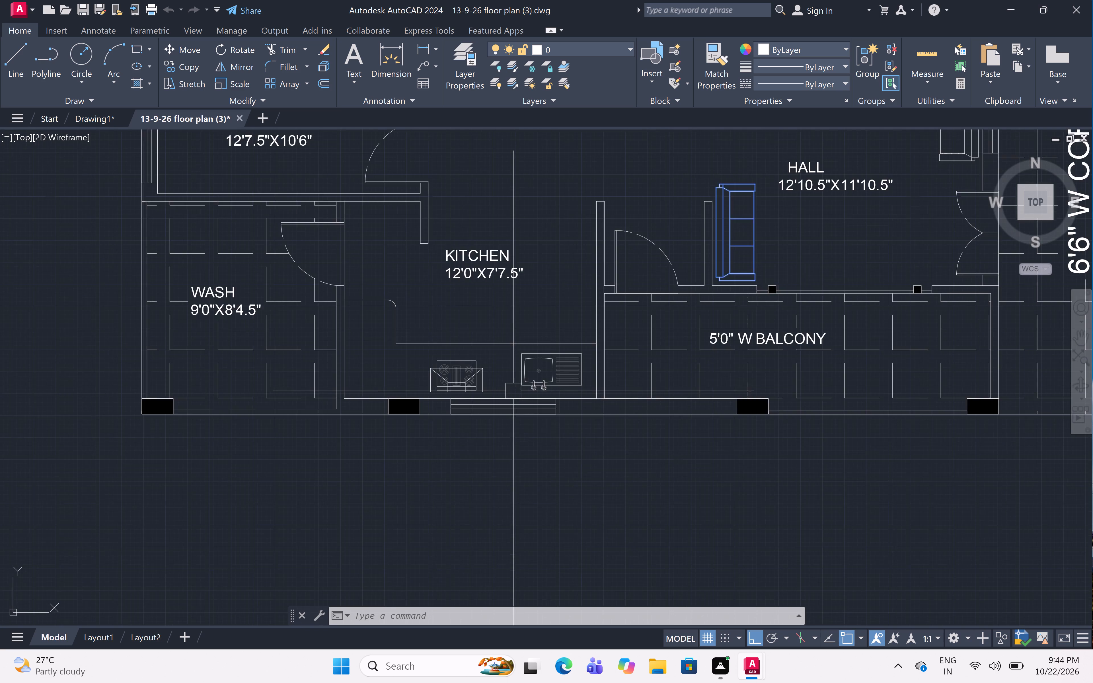
{"action": "left_click", "coordinate": [437, 378]}
{"action": "left_click", "coordinate": [610, 370]}
{"action": "scroll", "coordinate": [494, 406], "scroll_direction": "down", "scroll_amount": 6}
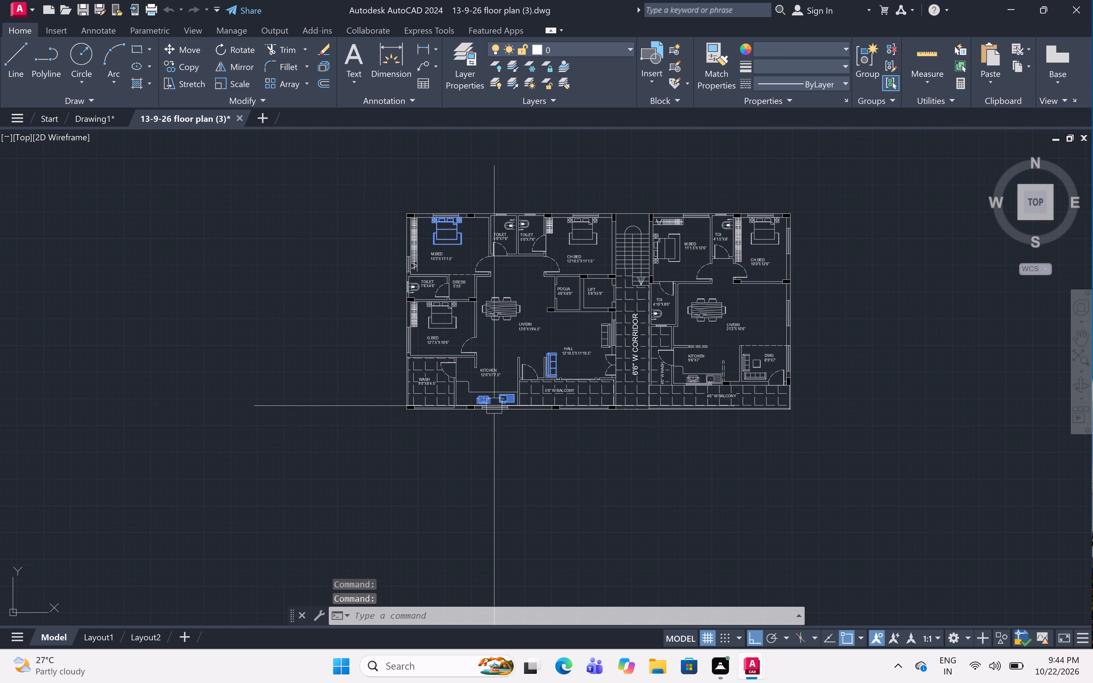
Copy the selected bed, sofa, stove and sink to the clipboard.
{"action": "middle_click_drag", "start_coordinate": [526, 357], "coordinate": [538, 417]}
{"action": "scroll", "coordinate": [531, 379], "scroll_direction": "up", "scroll_amount": 1}
{"action": "middle_click_drag", "start_coordinate": [531, 379], "coordinate": [531, 381]}
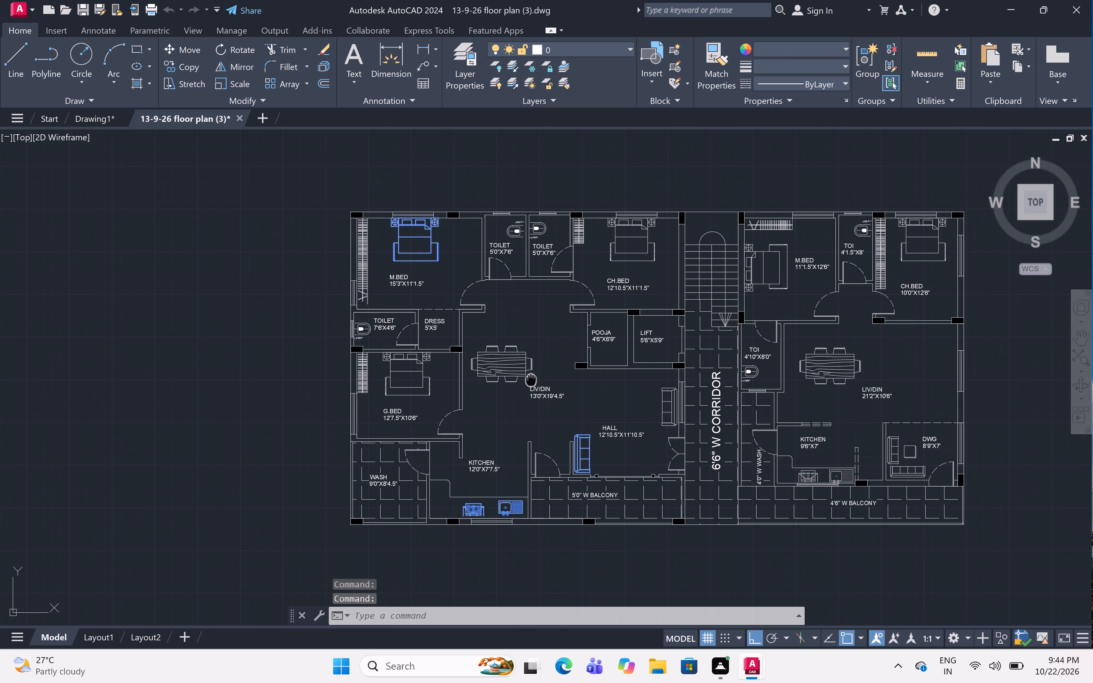
{"action": "middle_click_drag", "start_coordinate": [531, 381], "coordinate": [531, 415]}
{"action": "scroll", "coordinate": [531, 415], "scroll_direction": "up", "scroll_amount": 1}
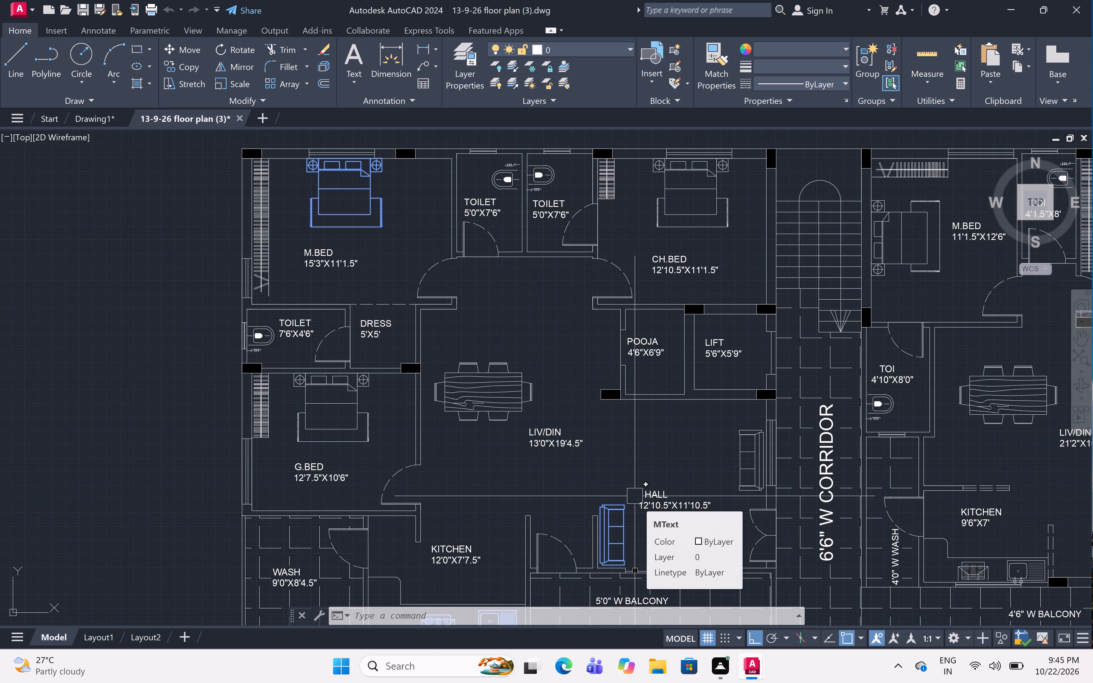
{"action": "scroll", "coordinate": [764, 425], "scroll_direction": "down", "scroll_amount": 2}
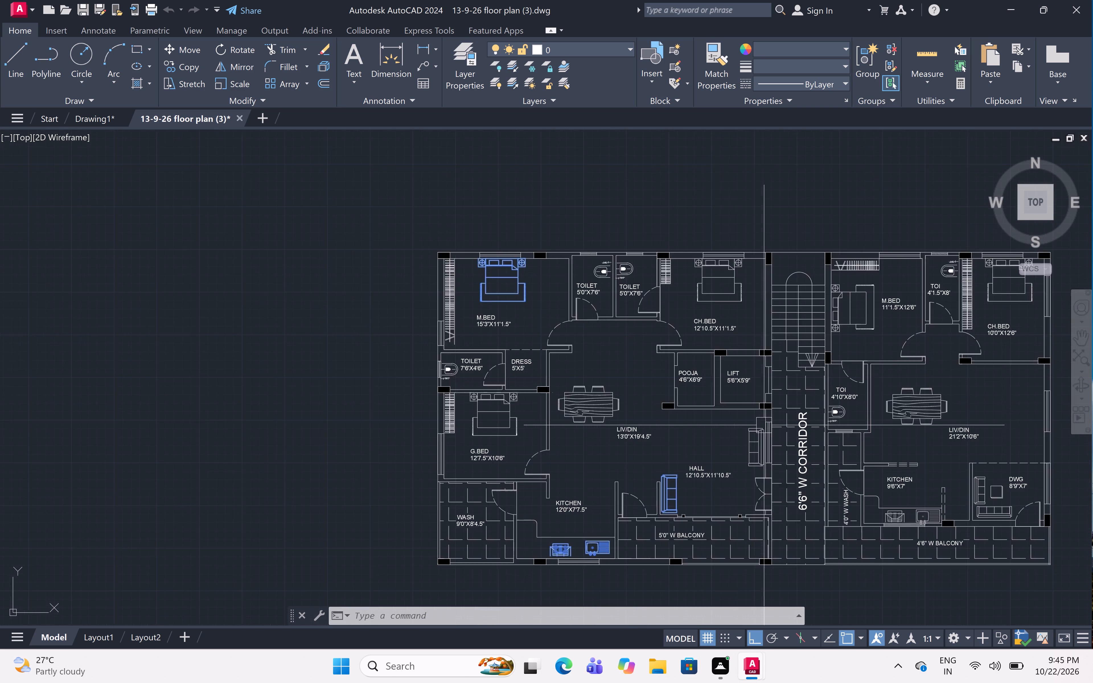
{"action": "scroll", "coordinate": [764, 425], "scroll_direction": "down", "scroll_amount": 1}
{"action": "middle_click_drag", "start_coordinate": [764, 426], "coordinate": [745, 427]}
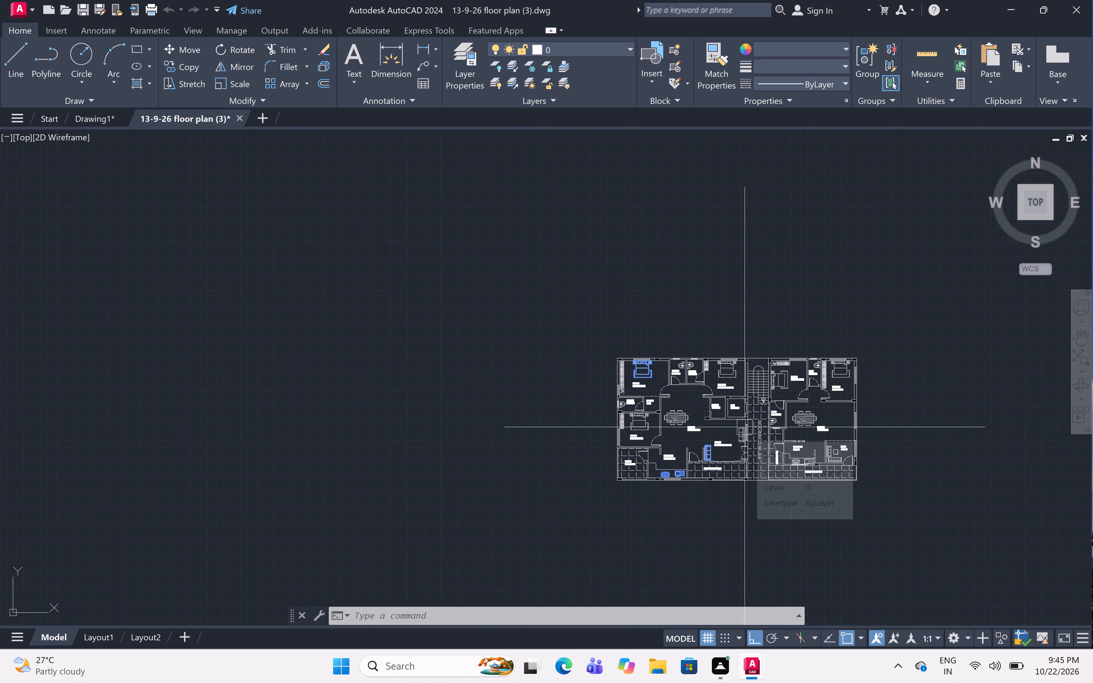
{"action": "scroll", "coordinate": [739, 447], "scroll_direction": "up", "scroll_amount": 1}
{"action": "middle_click_drag", "start_coordinate": [739, 447], "coordinate": [732, 433]}
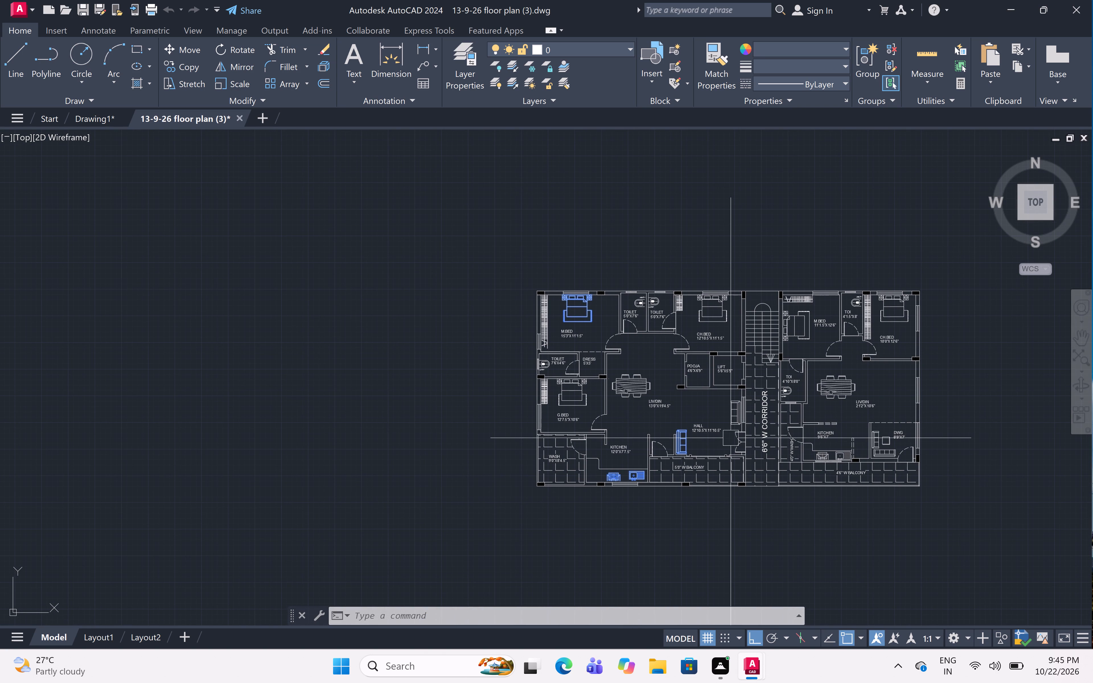
{"action": "key", "text": "ctrl+c"}
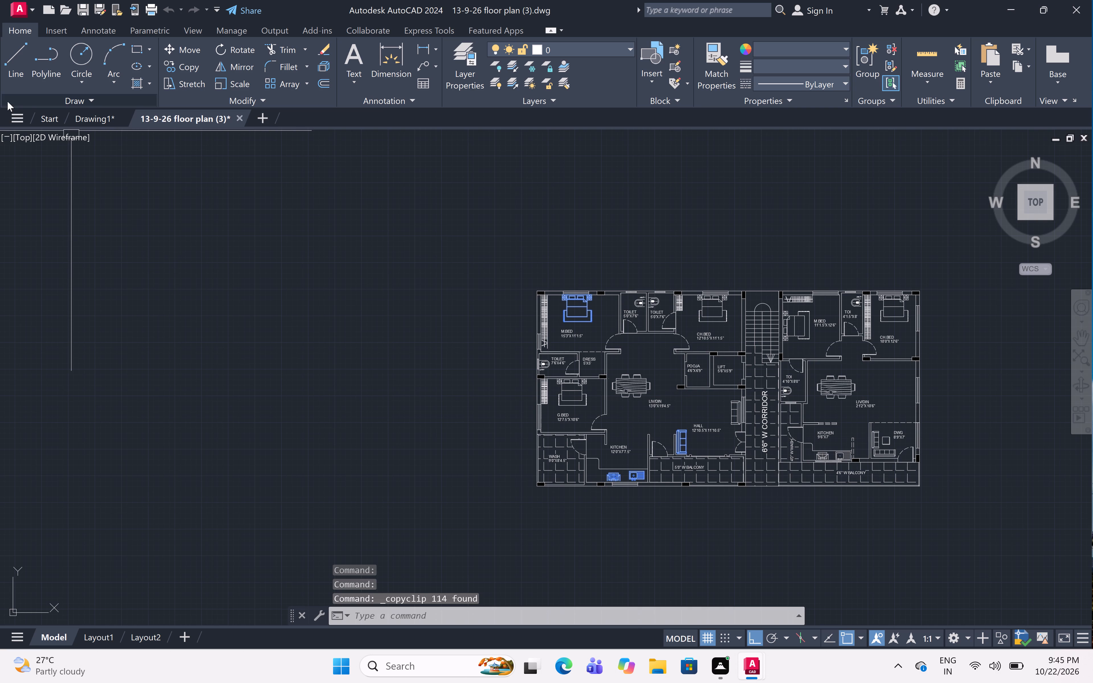
Switch to Drawing1 and paste the copied furniture in the empty space to the right of the floor plan.
{"action": "left_click", "coordinate": [82, 122]}
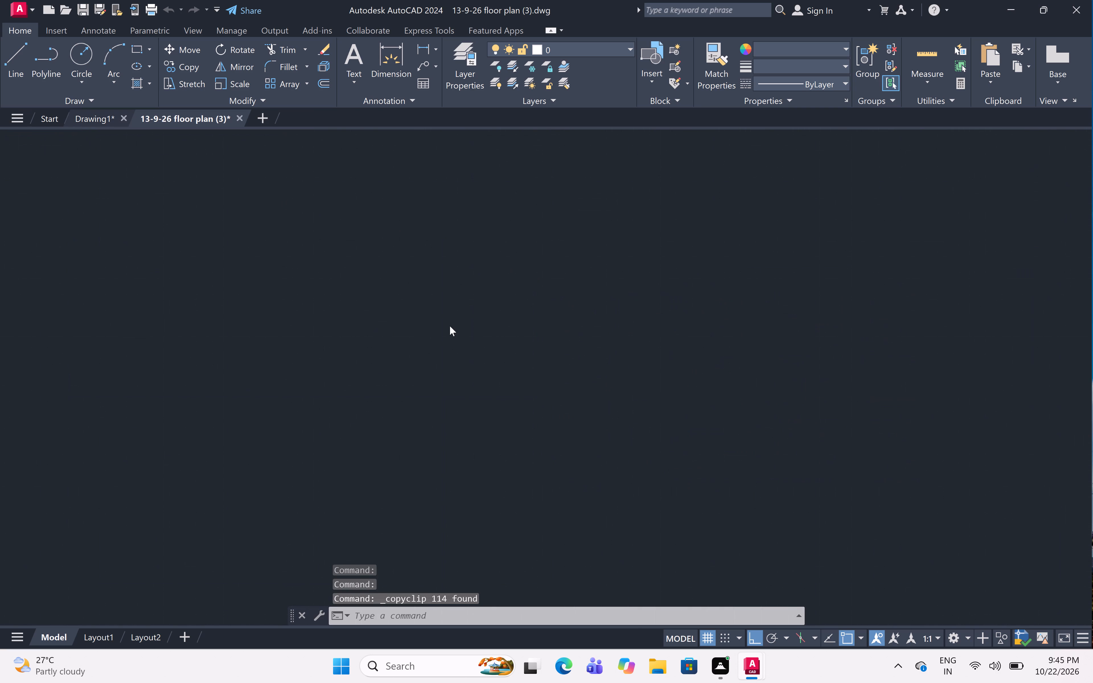
{"action": "scroll", "coordinate": [462, 322], "scroll_direction": "down", "scroll_amount": 1}
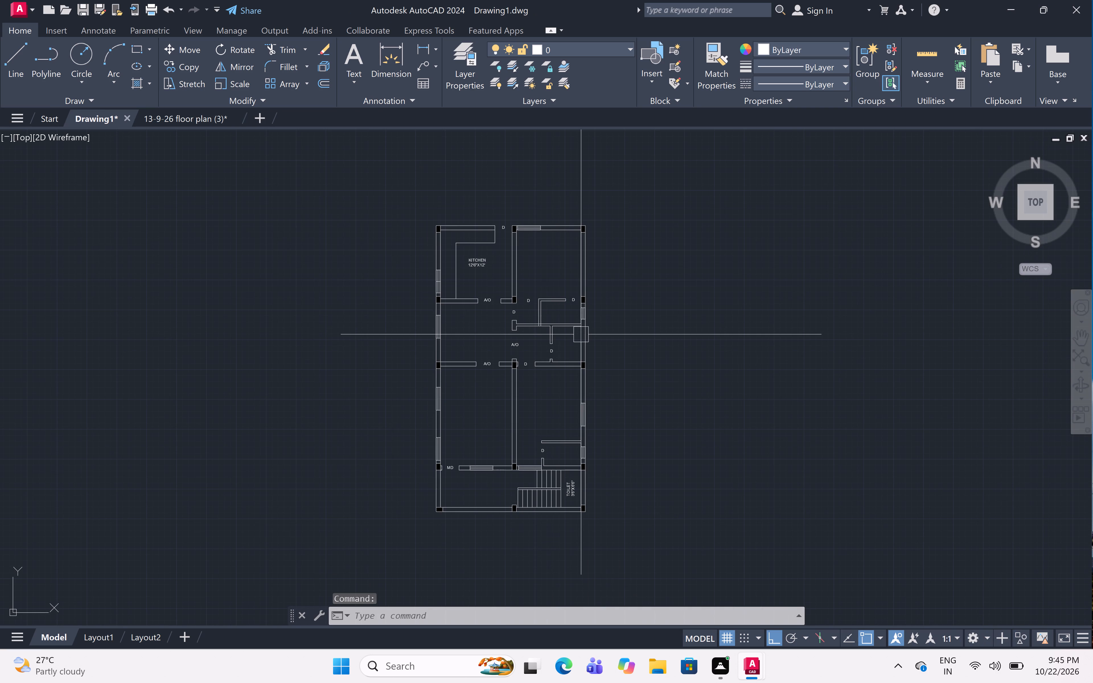
{"action": "key", "text": "ctrl+v"}
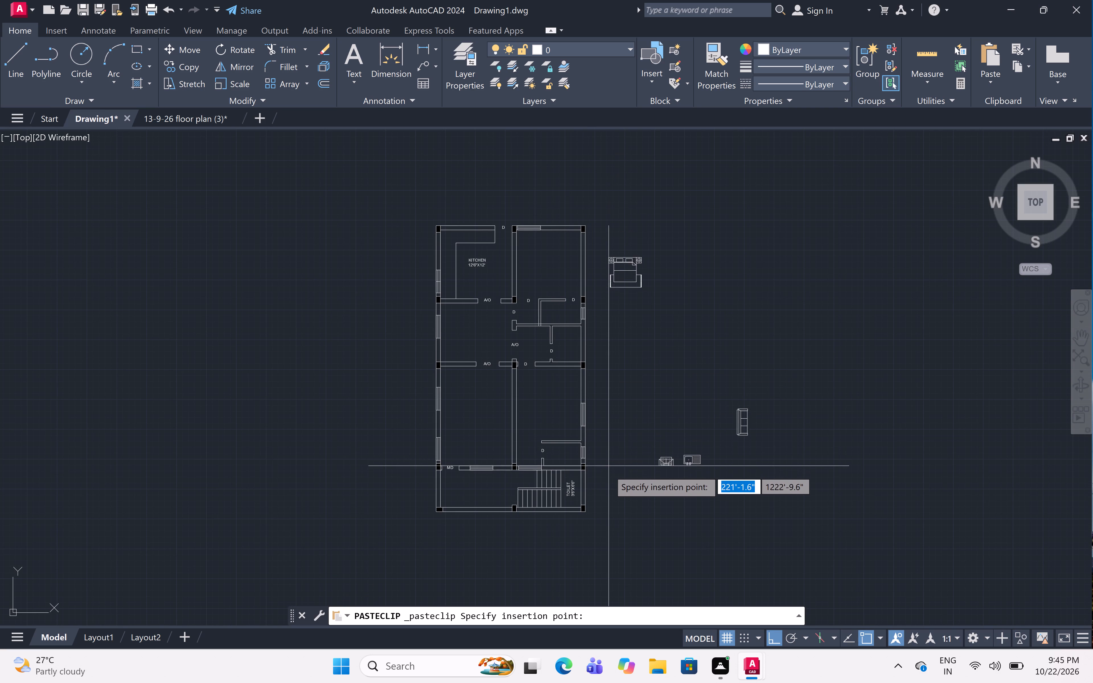
{"action": "left_click", "coordinate": [609, 470]}
Rotate the pasted stove and sink together by 90° about a base point at the stove, with Ortho on.
{"action": "scroll", "coordinate": [648, 454], "scroll_direction": "up", "scroll_amount": 1}
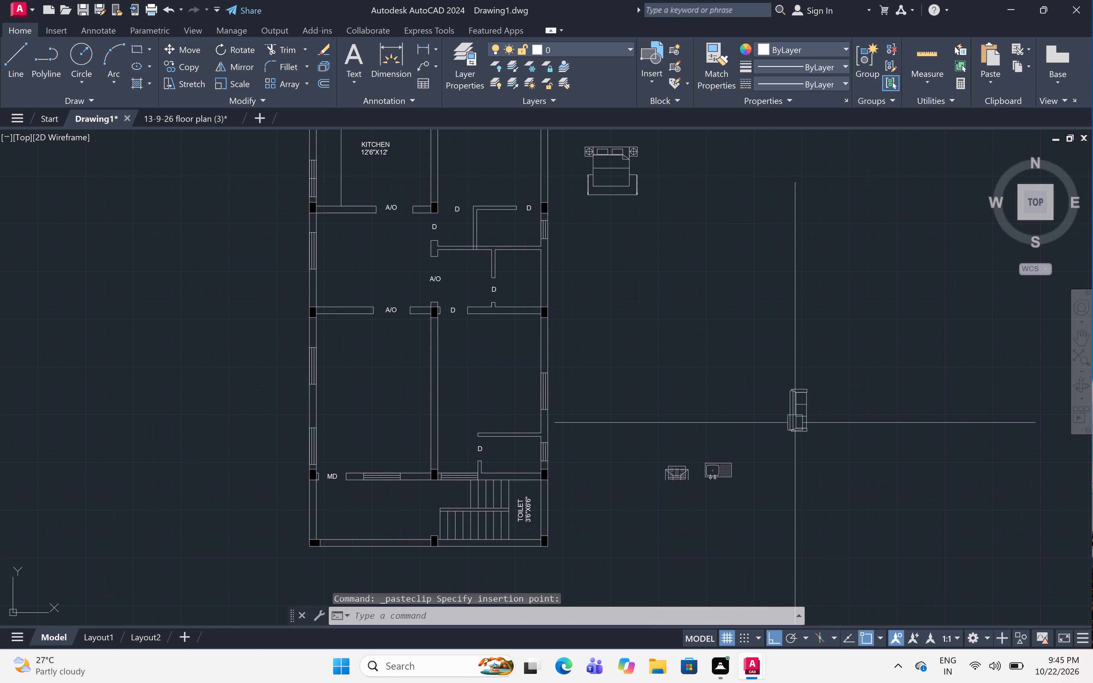
{"action": "left_click_drag", "start_coordinate": [757, 422], "coordinate": [759, 427]}
{"action": "left_click", "coordinate": [605, 514]}
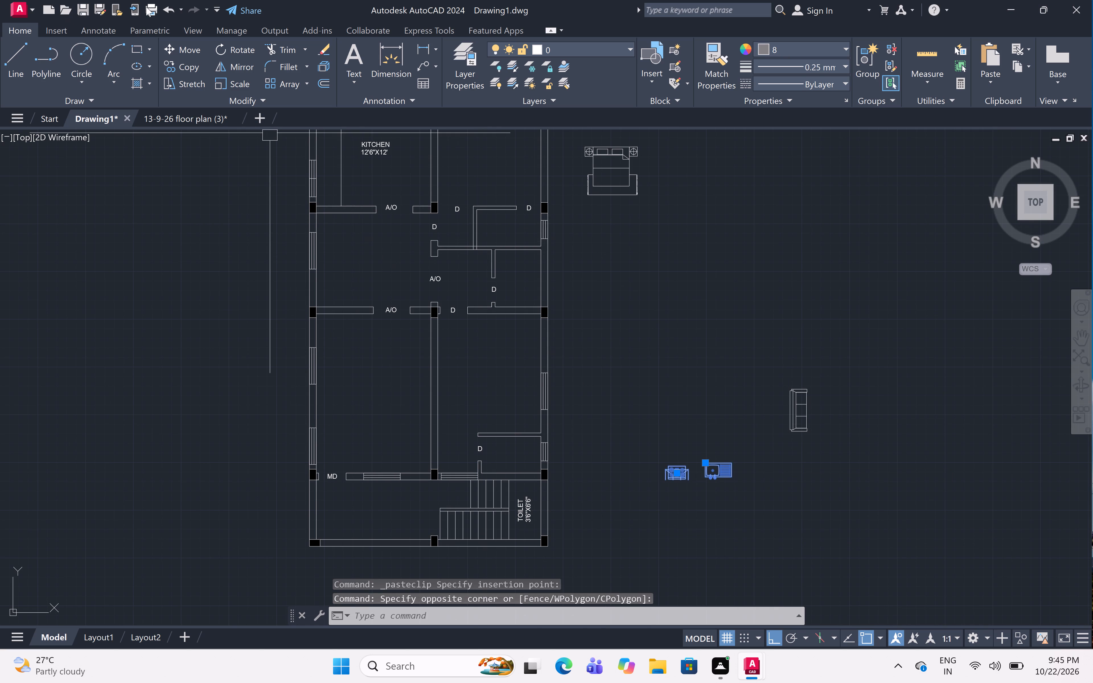
{"action": "left_click", "coordinate": [231, 49]}
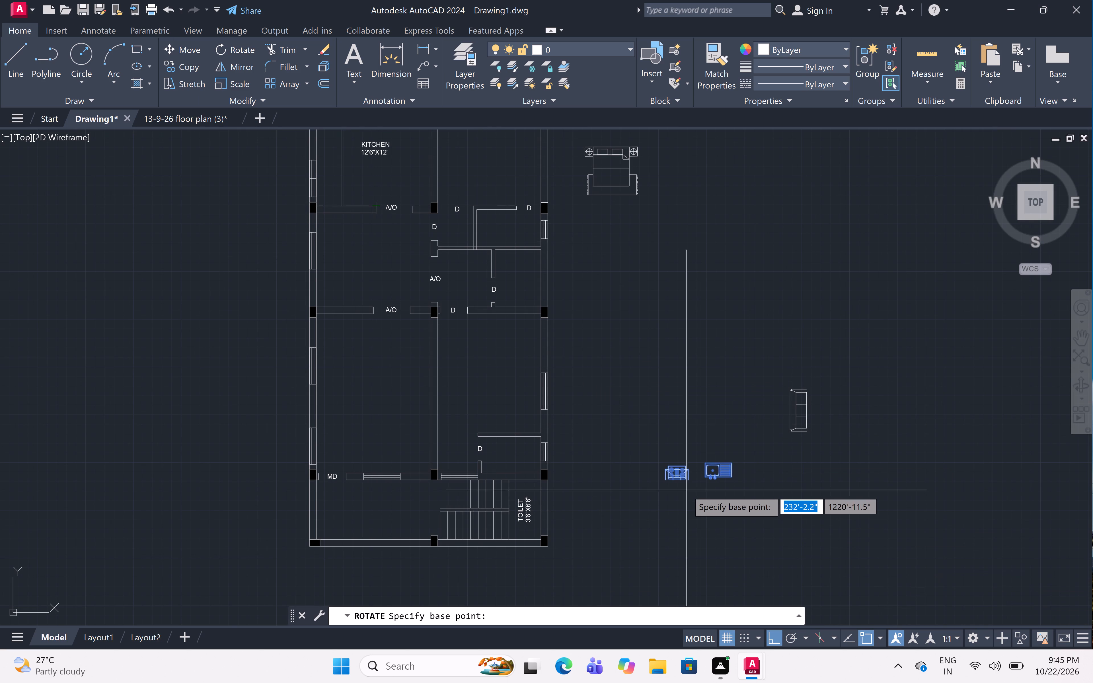
{"action": "left_click", "coordinate": [678, 480]}
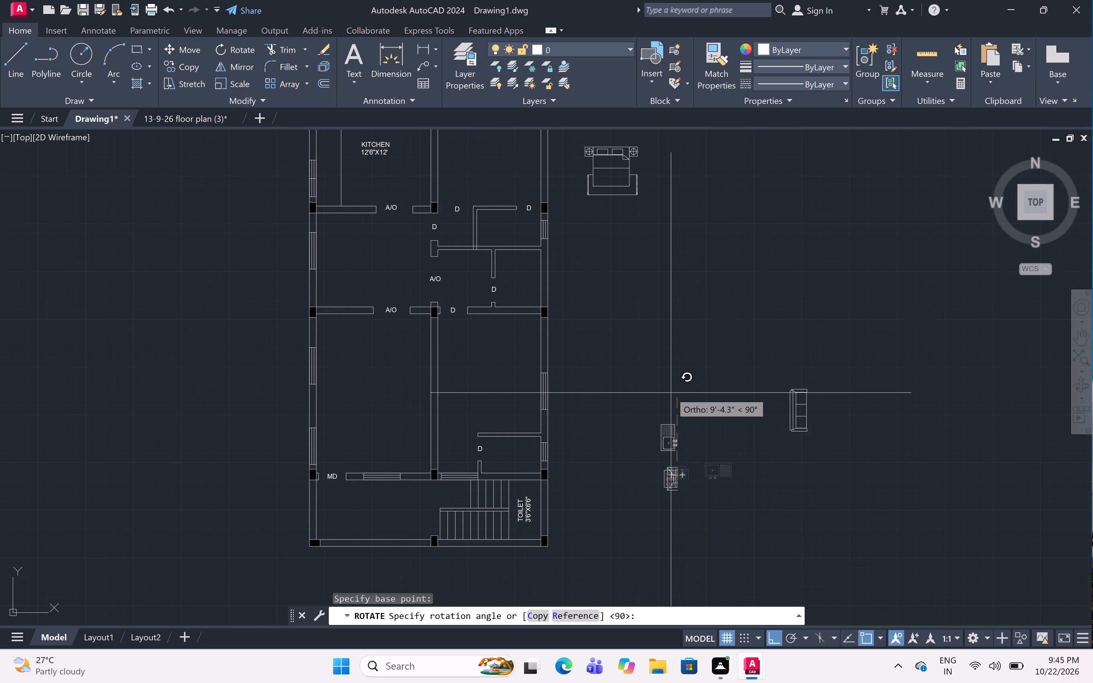
{"action": "left_click", "coordinate": [672, 389]}
Mirror the pasted stove and sink across a vertical line on their right side, keeping the source objects.
{"action": "left_click", "coordinate": [693, 413]}
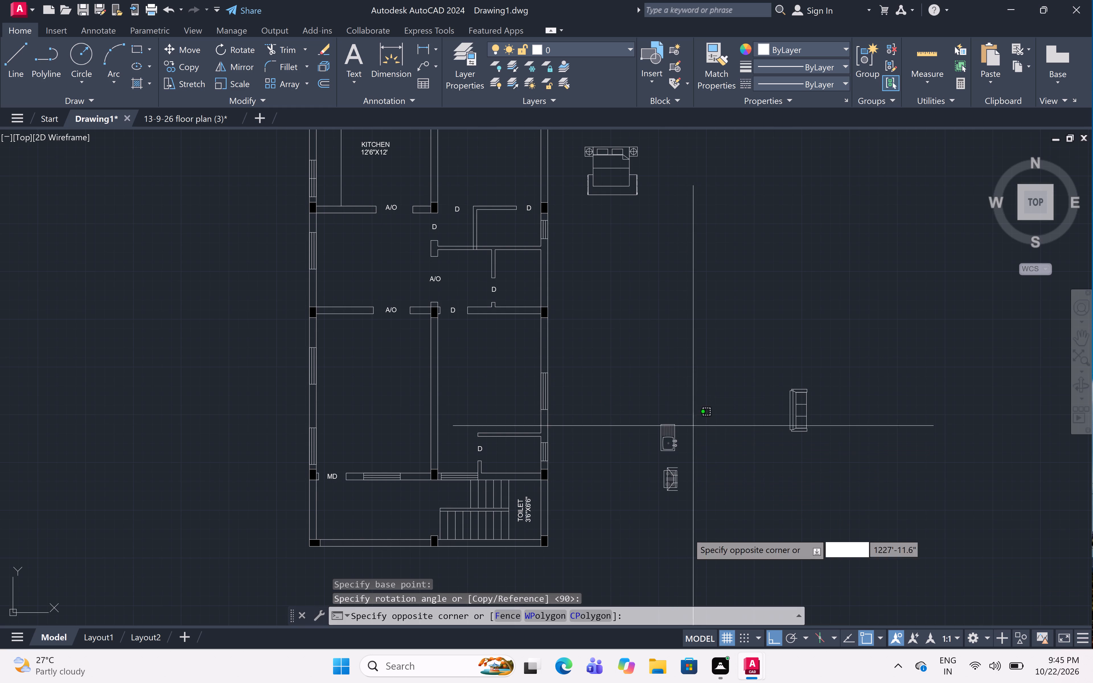
{"action": "left_click", "coordinate": [604, 547]}
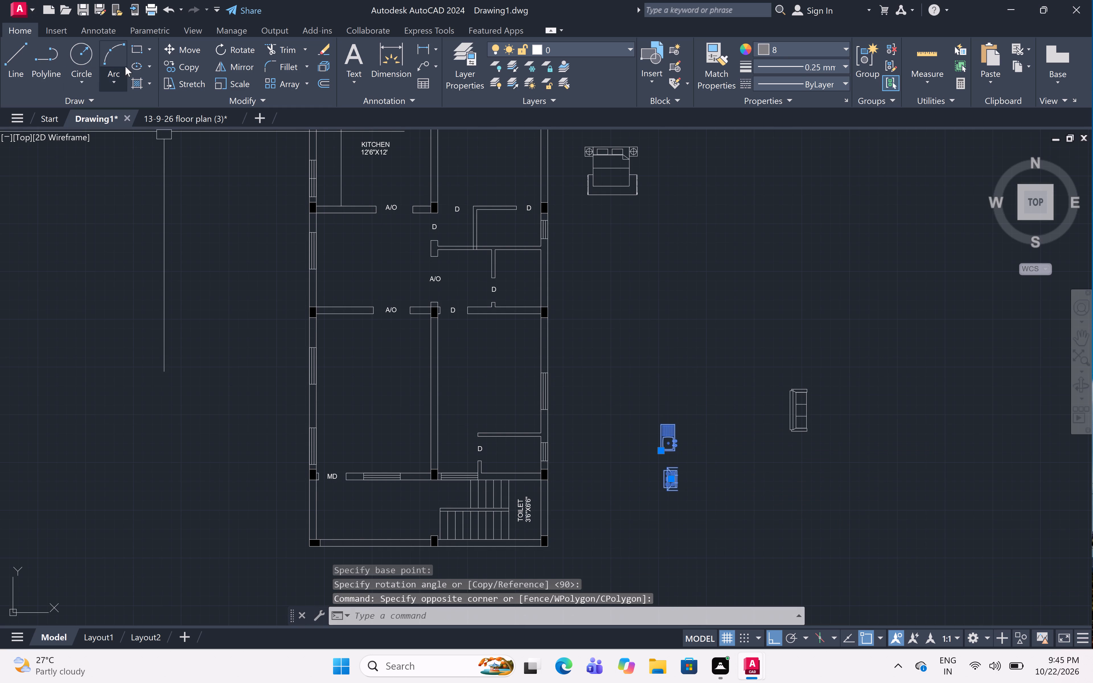
{"action": "left_click", "coordinate": [242, 61]}
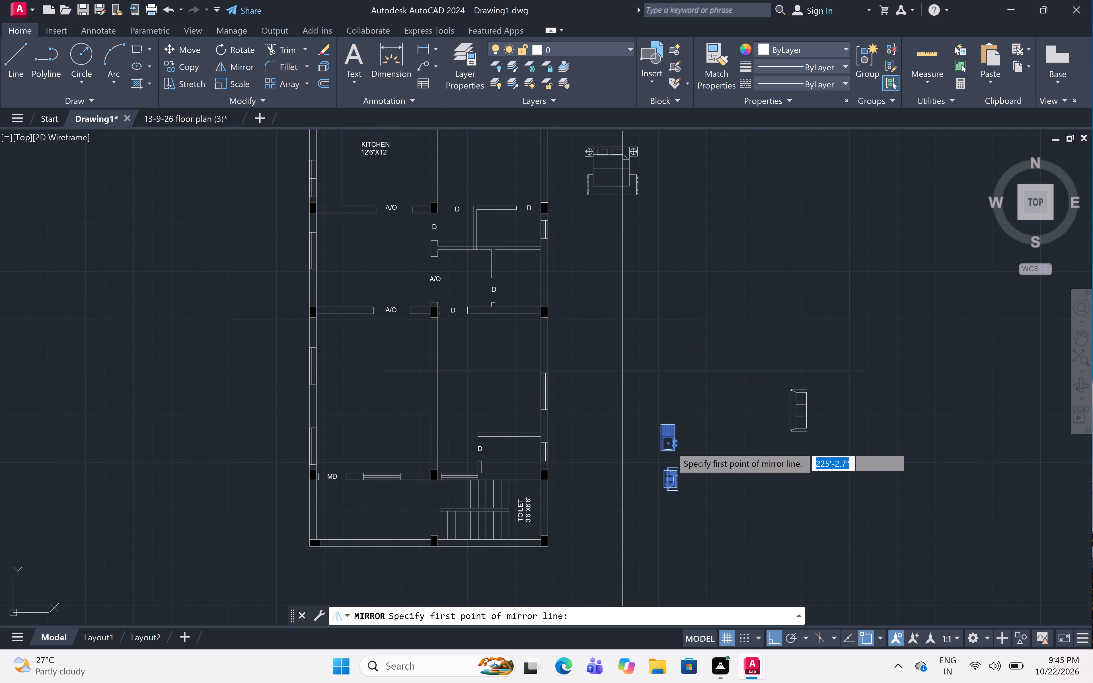
{"action": "left_click", "coordinate": [700, 400]}
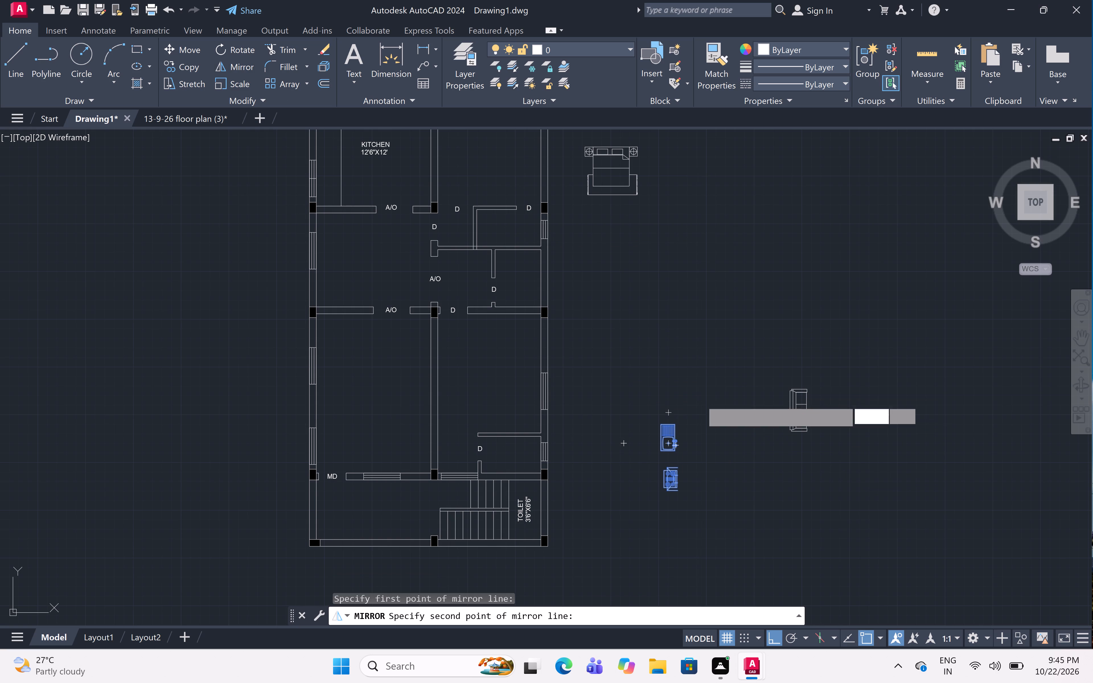
{"action": "left_click", "coordinate": [708, 278]}
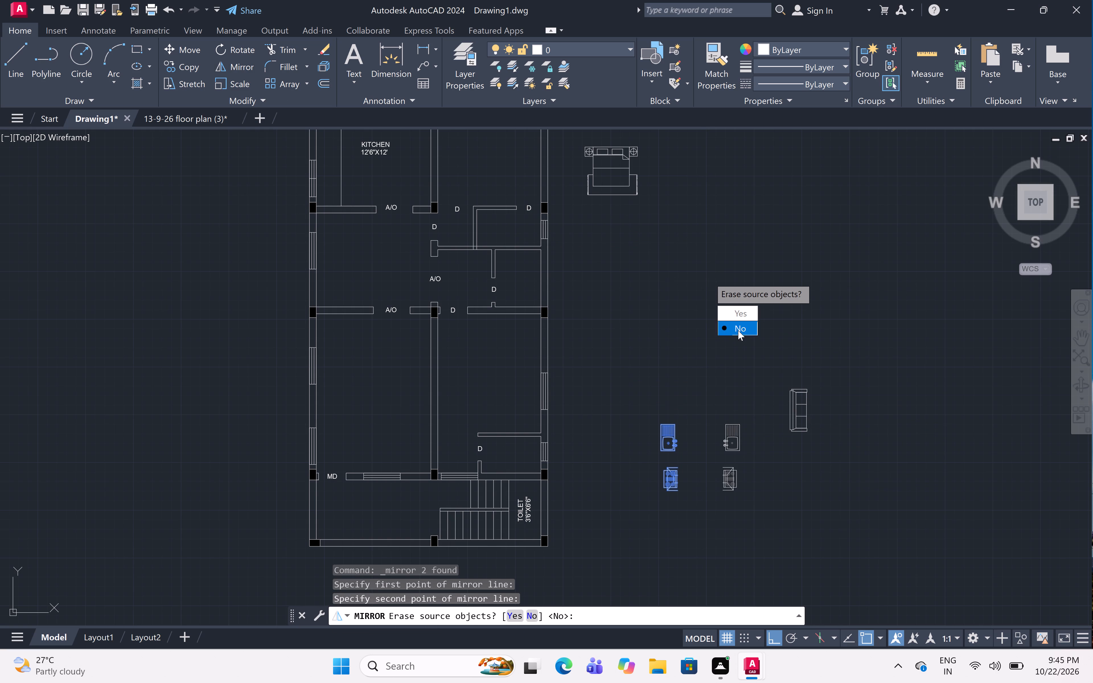
{"action": "left_click_drag", "start_coordinate": [738, 330], "coordinate": [708, 277]}
Move the mirrored stove and sink onto the counter along the left wall of the 12'6"X12' KITCHEN, with Ortho off.
{"action": "left_click", "coordinate": [756, 401]}
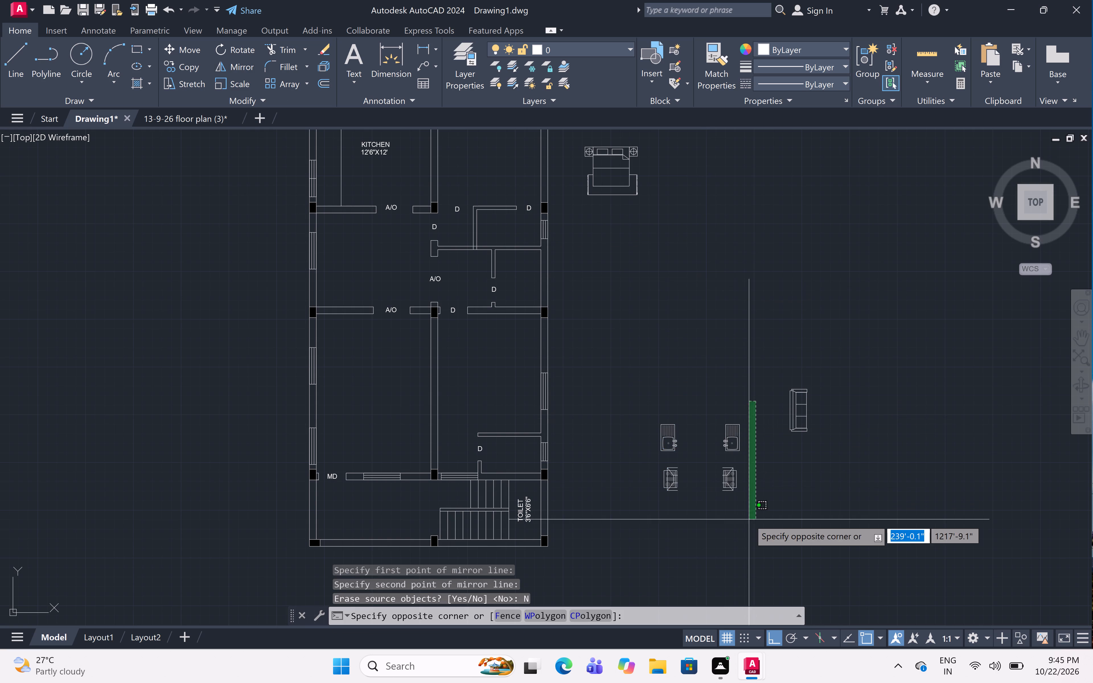
{"action": "left_click", "coordinate": [704, 517]}
{"action": "type", "text": "M"}
{"action": "key", "text": "space"}
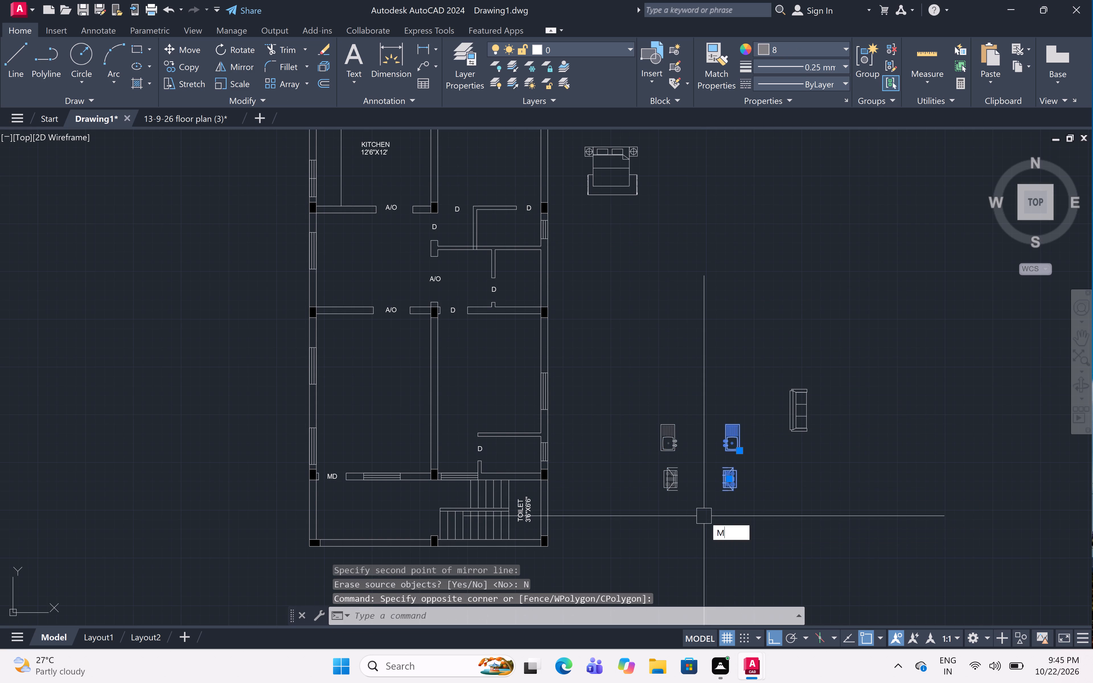
{"action": "left_click", "coordinate": [726, 439]}
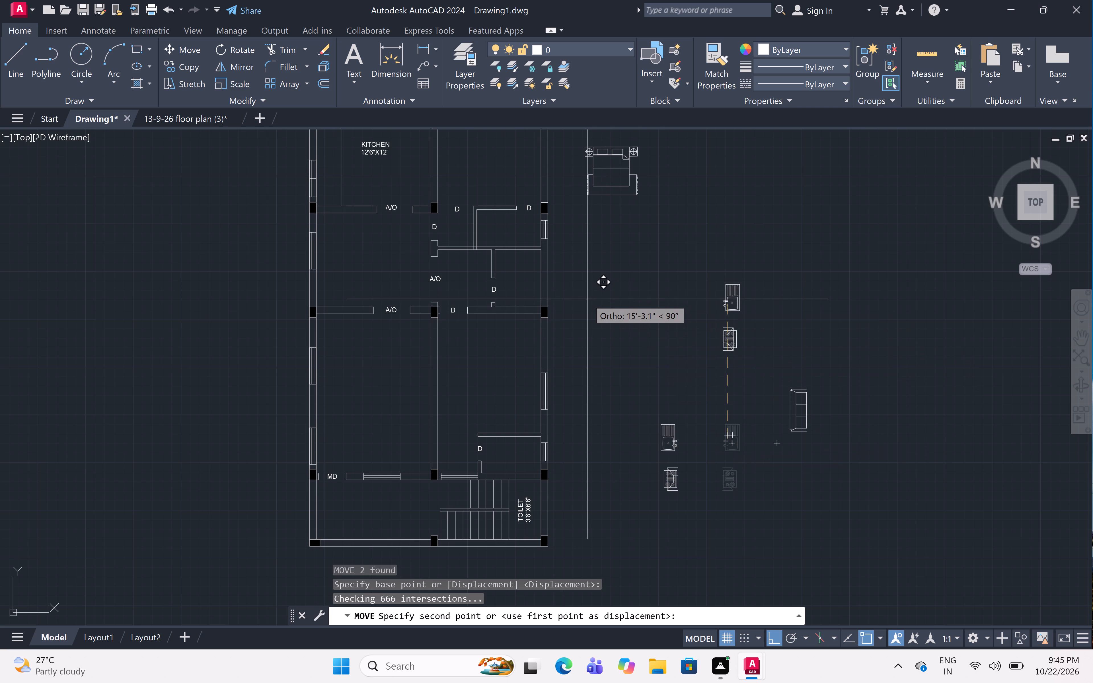
{"action": "key", "text": "F8"}
{"action": "middle_click_drag", "start_coordinate": [587, 299], "coordinate": [696, 631]}
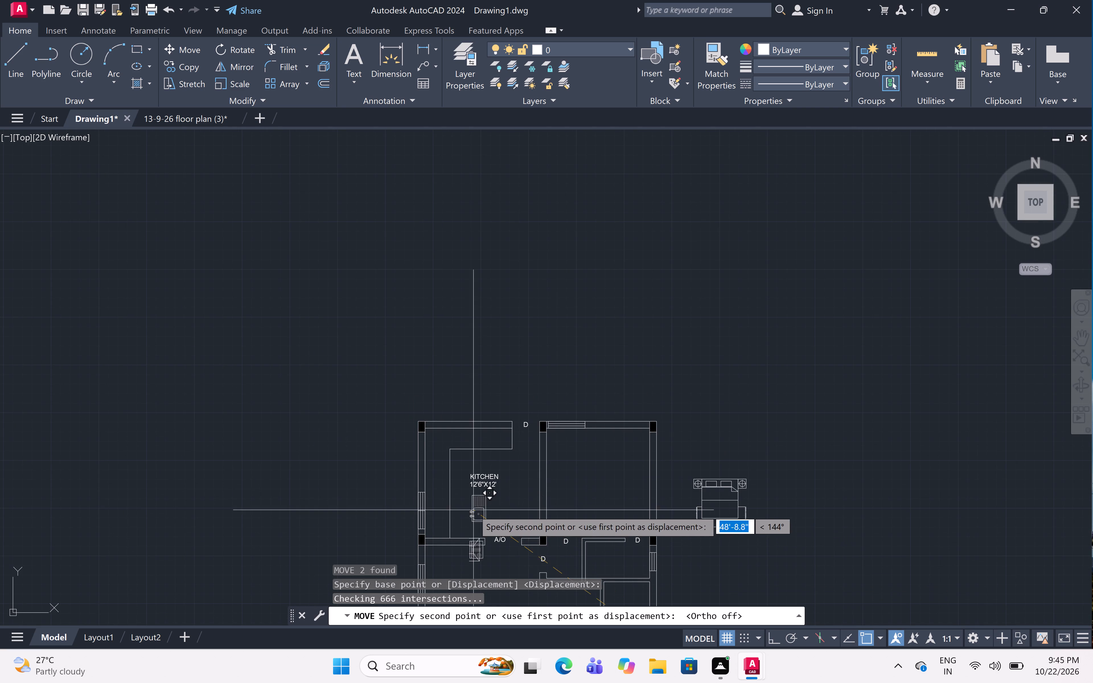
{"action": "scroll", "coordinate": [425, 524], "scroll_direction": "up", "scroll_amount": 3}
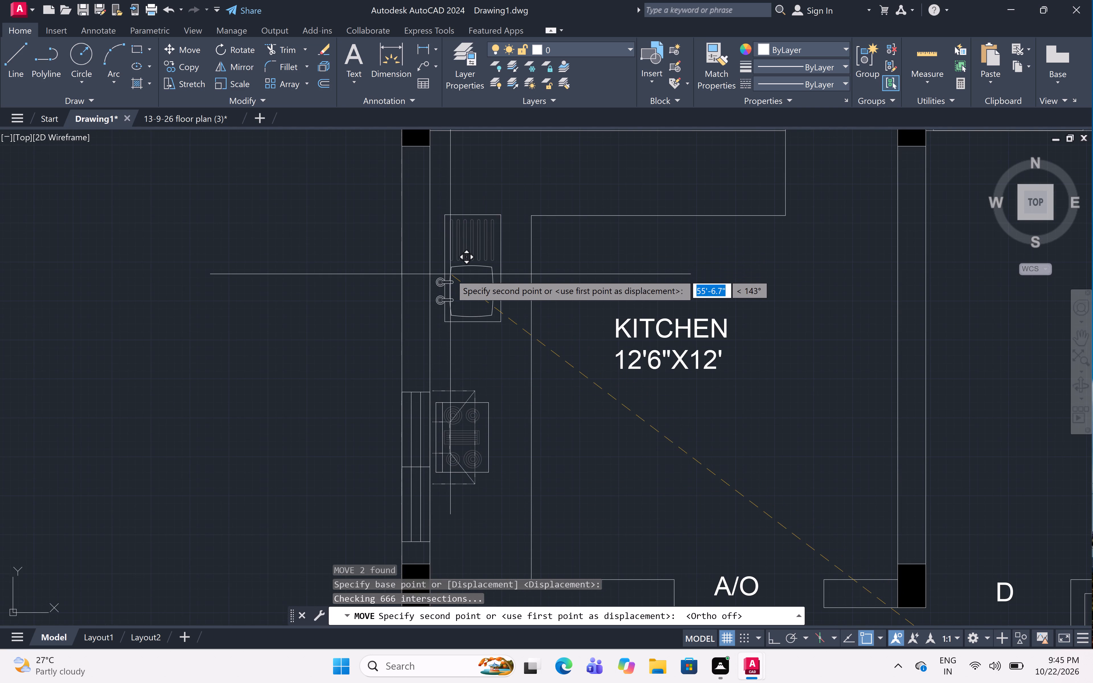
{"action": "left_click", "coordinate": [458, 275]}
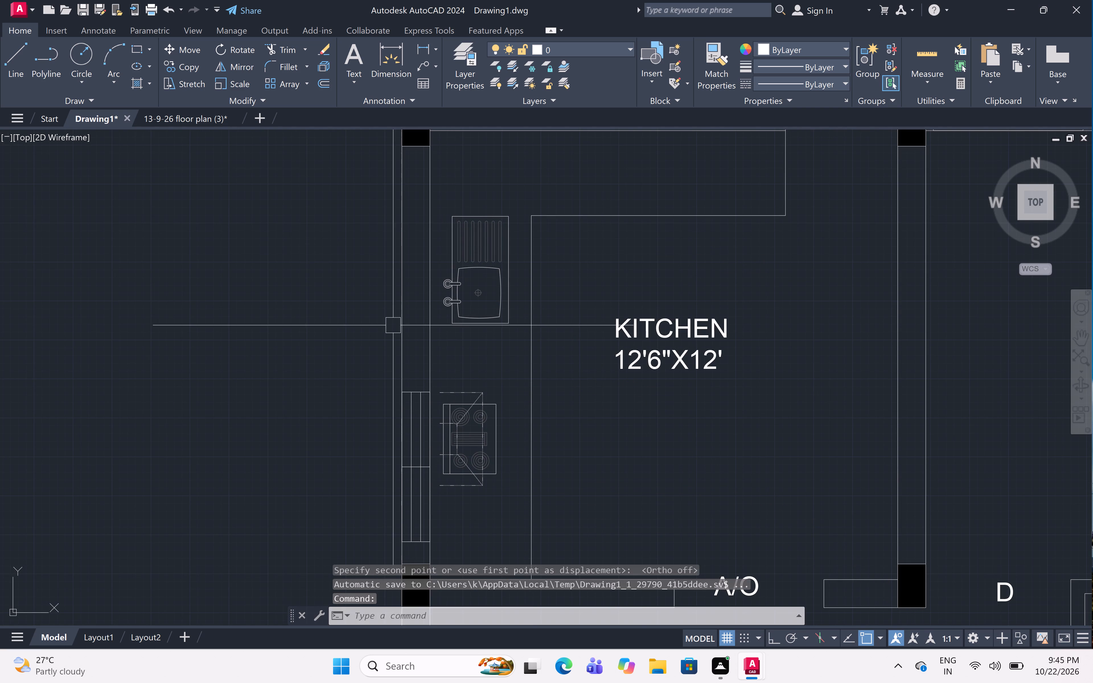
Rotate the pasted bed a quarter turn clockwise about a point above its headboard, with Ortho on, so the headboard faces right.
{"action": "scroll", "coordinate": [405, 320], "scroll_direction": "down", "scroll_amount": 5}
{"action": "middle_click_drag", "start_coordinate": [456, 381], "coordinate": [454, 363]}
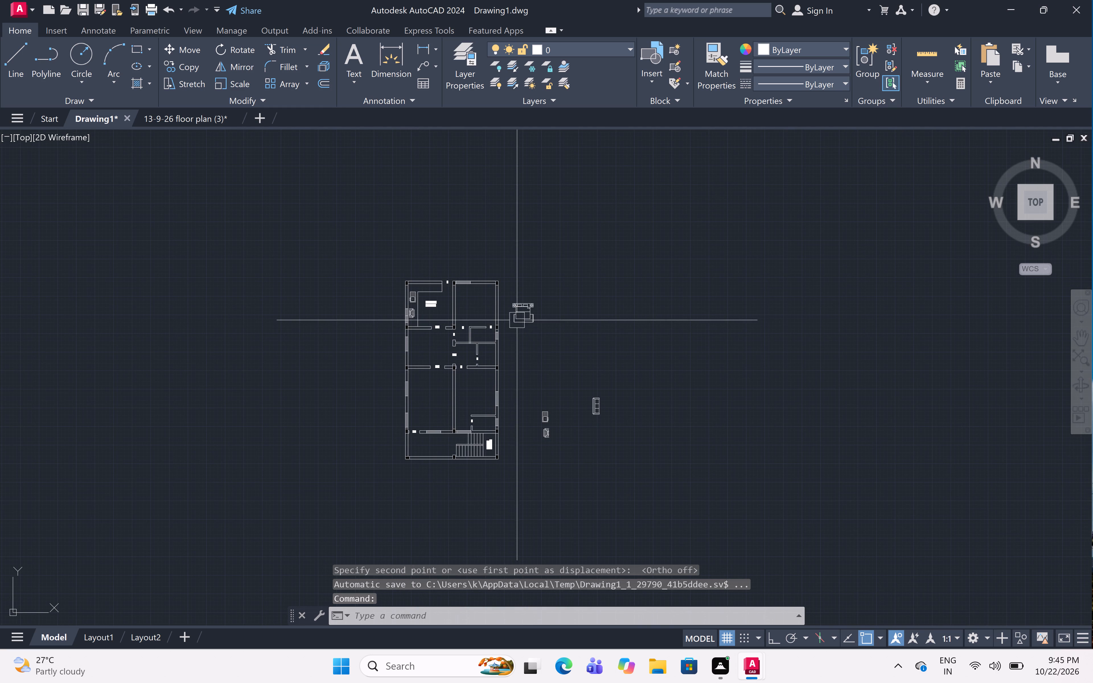
{"action": "scroll", "coordinate": [510, 299], "scroll_direction": "up", "scroll_amount": 4}
{"action": "left_click", "coordinate": [503, 281]}
{"action": "left_click", "coordinate": [644, 403]}
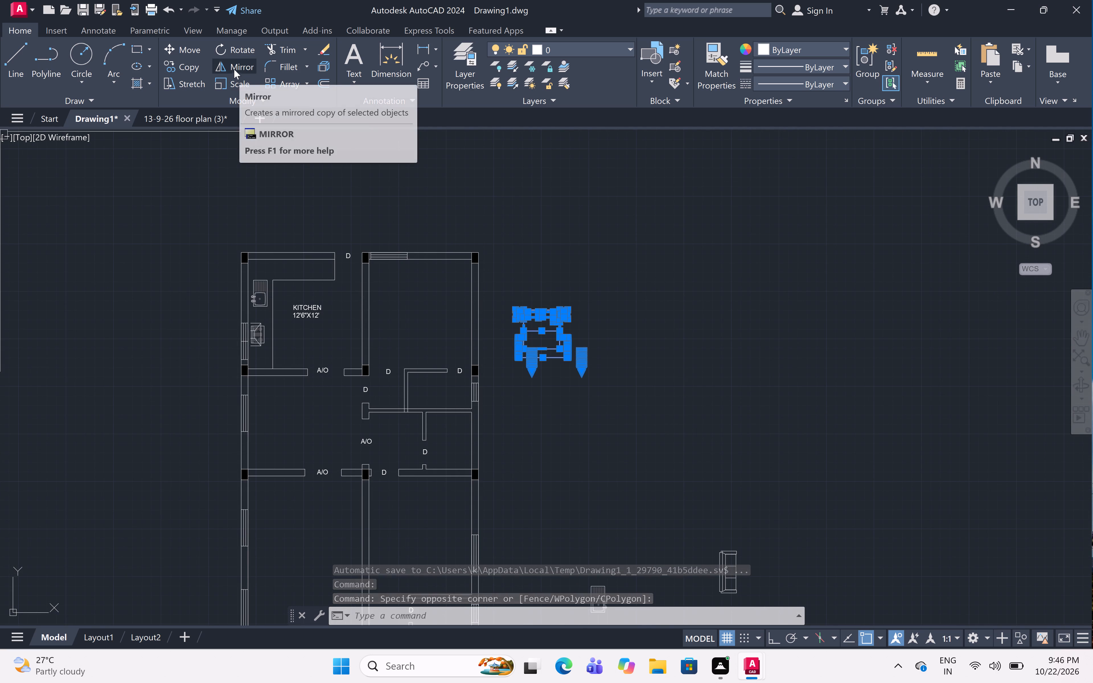
{"action": "left_click", "coordinate": [236, 46]}
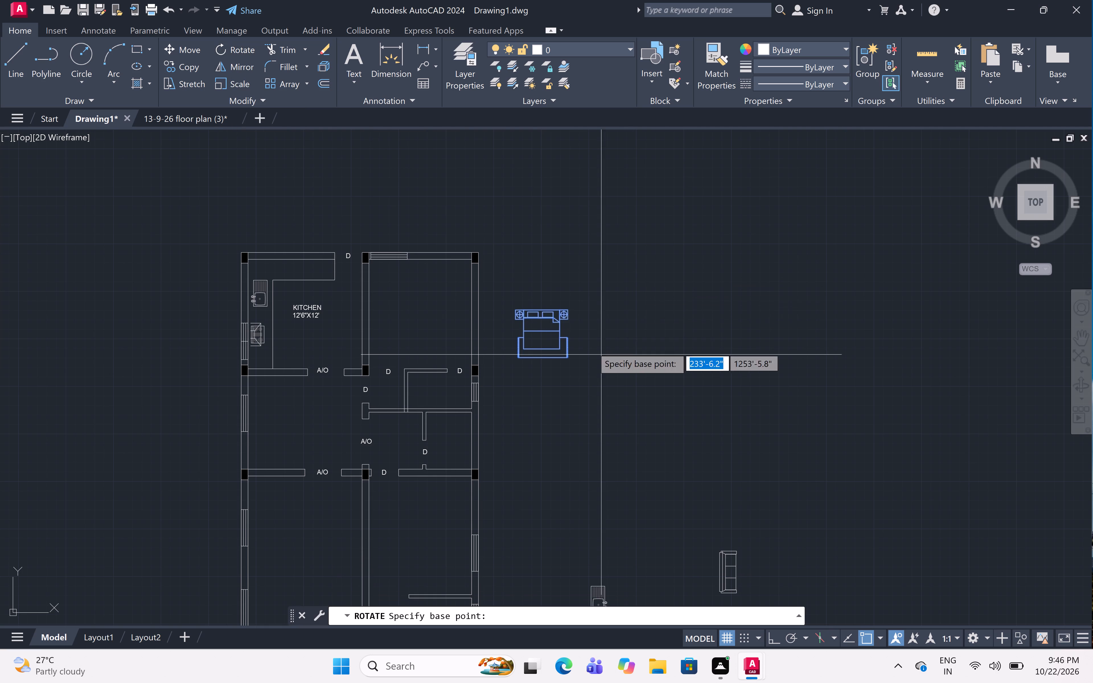
{"action": "left_click", "coordinate": [541, 301]}
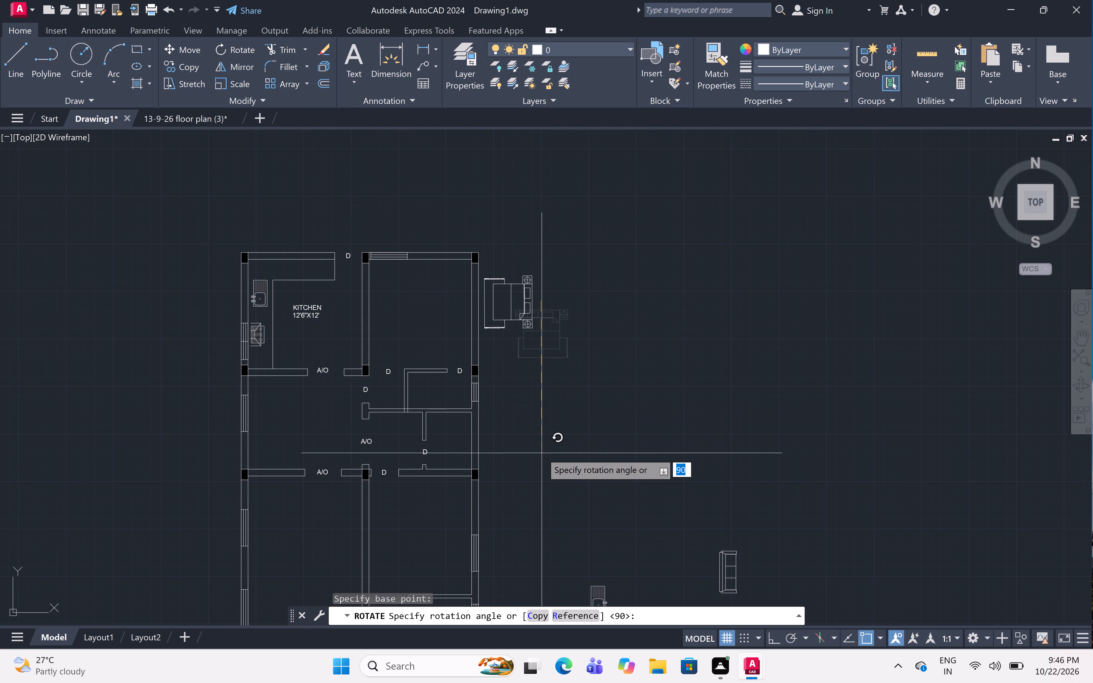
{"action": "key", "text": "F8"}
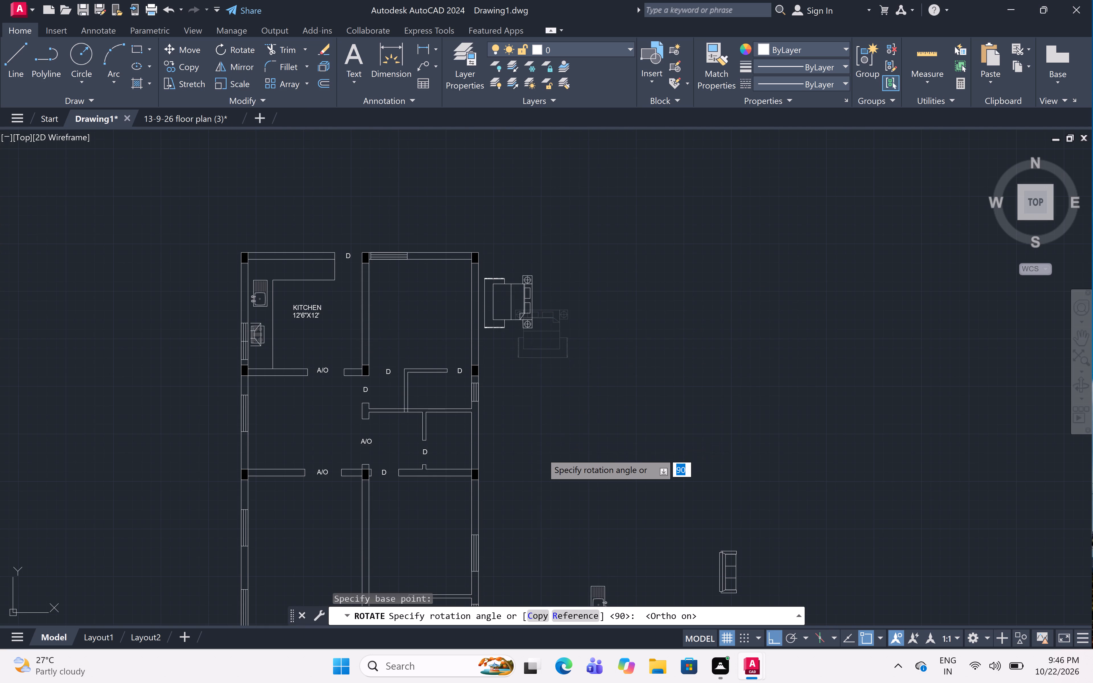
{"action": "left_click", "coordinate": [542, 458]}
Copy the entire rotated bed with both side tables horizontally into the upper-right room, headboard near the right outer wall.
{"action": "scroll", "coordinate": [482, 292], "scroll_direction": "up", "scroll_amount": 5}
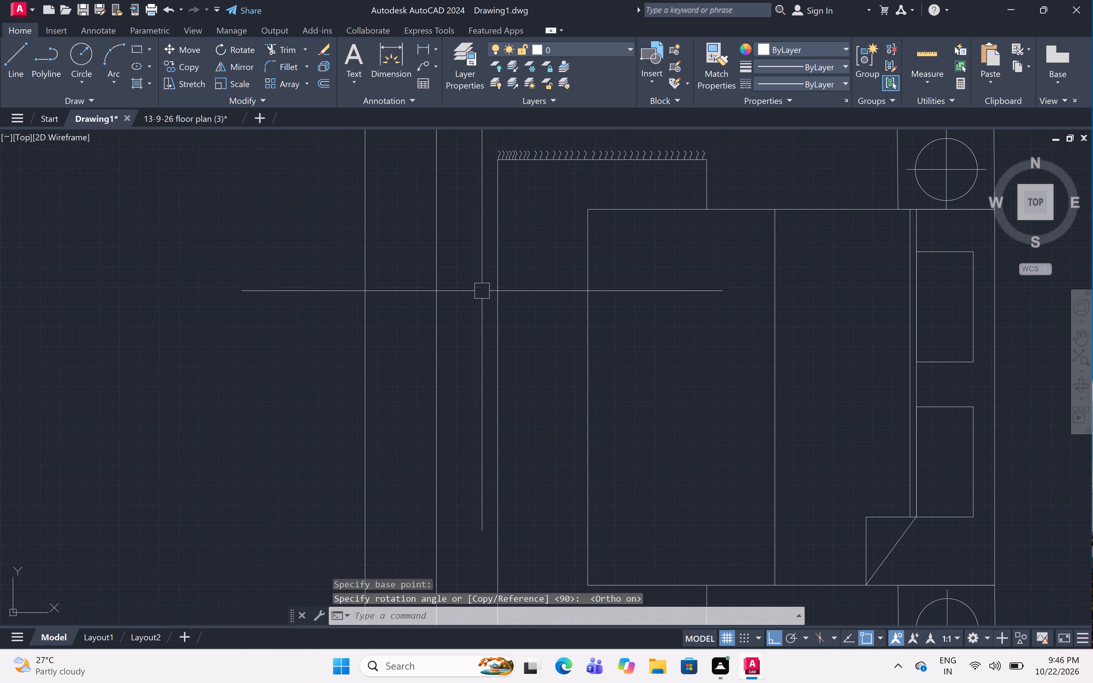
{"action": "left_click", "coordinate": [464, 134]}
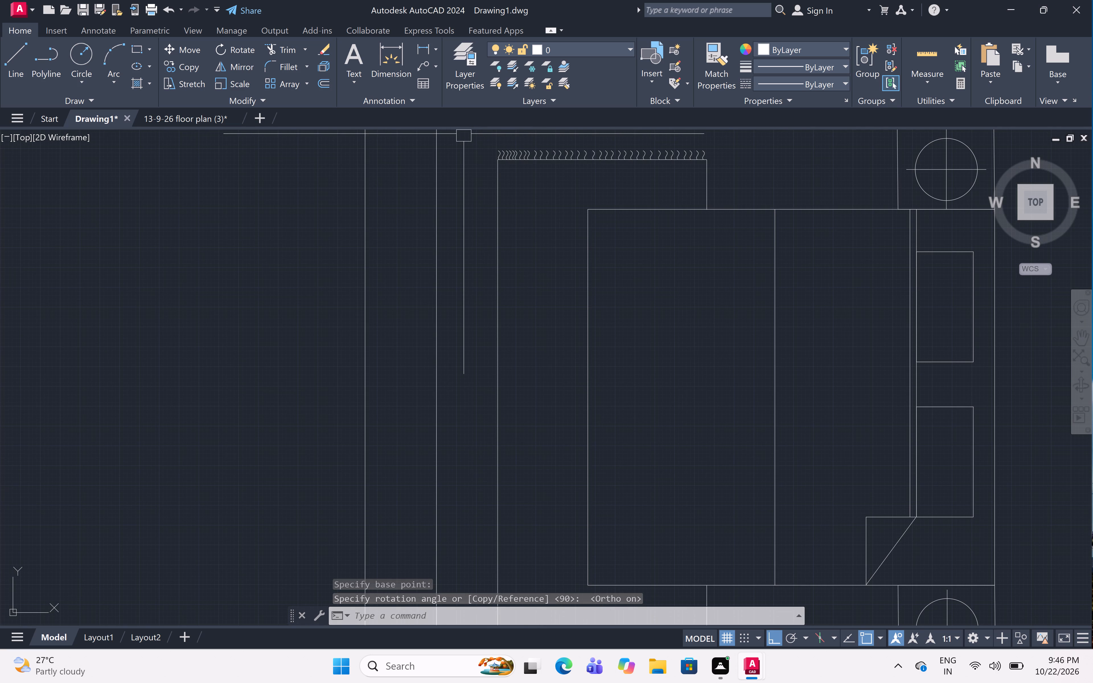
{"action": "scroll", "coordinate": [478, 244], "scroll_direction": "down", "scroll_amount": 4}
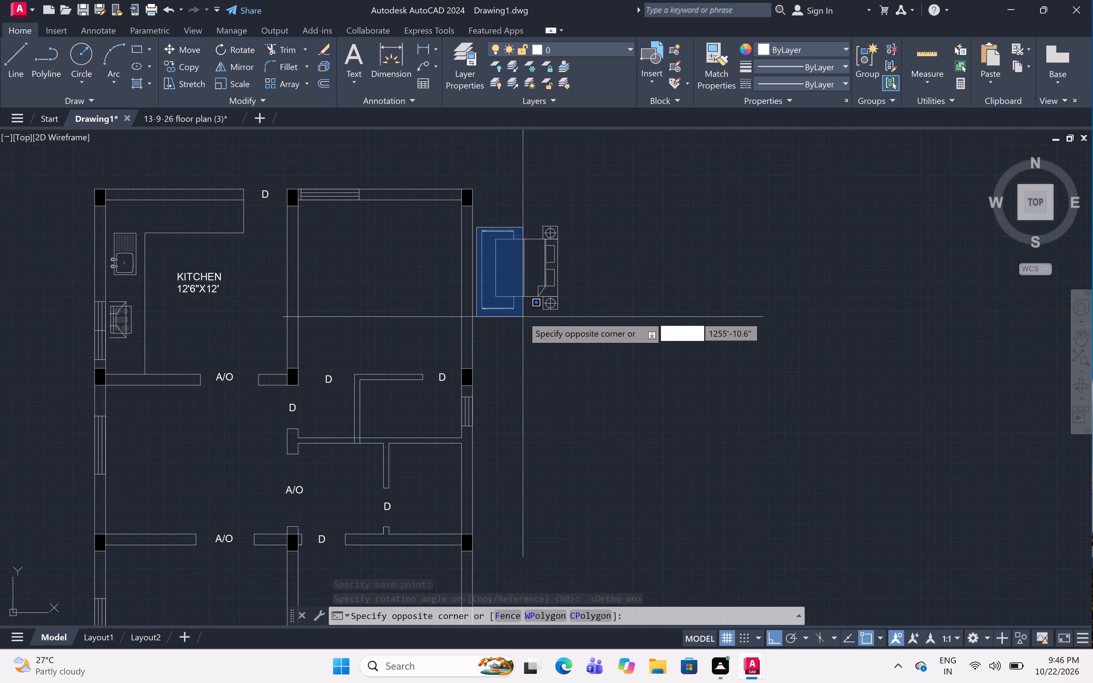
{"action": "scroll", "coordinate": [570, 318], "scroll_direction": "up", "scroll_amount": 3}
{"action": "left_click", "coordinate": [568, 314]}
{"action": "scroll", "coordinate": [567, 275], "scroll_direction": "down", "scroll_amount": 2}
{"action": "middle_click_drag", "start_coordinate": [567, 274], "coordinate": [567, 414]}
{"action": "scroll", "coordinate": [550, 367], "scroll_direction": "up", "scroll_amount": 3}
{"action": "middle_click_drag", "start_coordinate": [497, 268], "coordinate": [523, 478]}
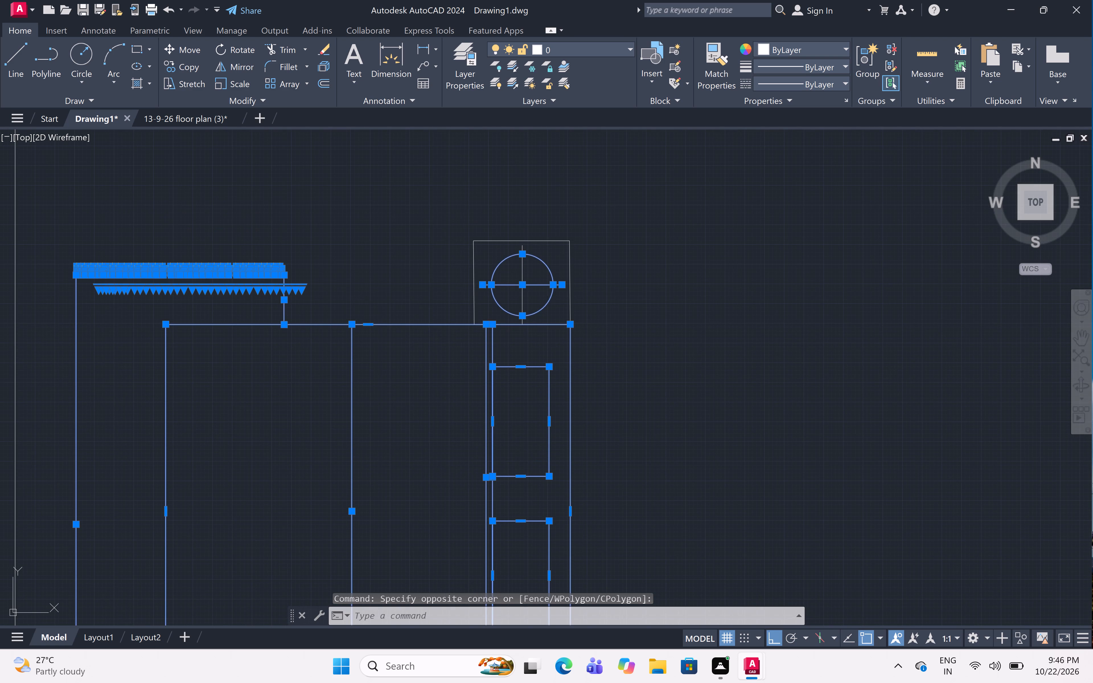
{"action": "left_click", "coordinate": [425, 195]}
{"action": "left_click", "coordinate": [676, 392]}
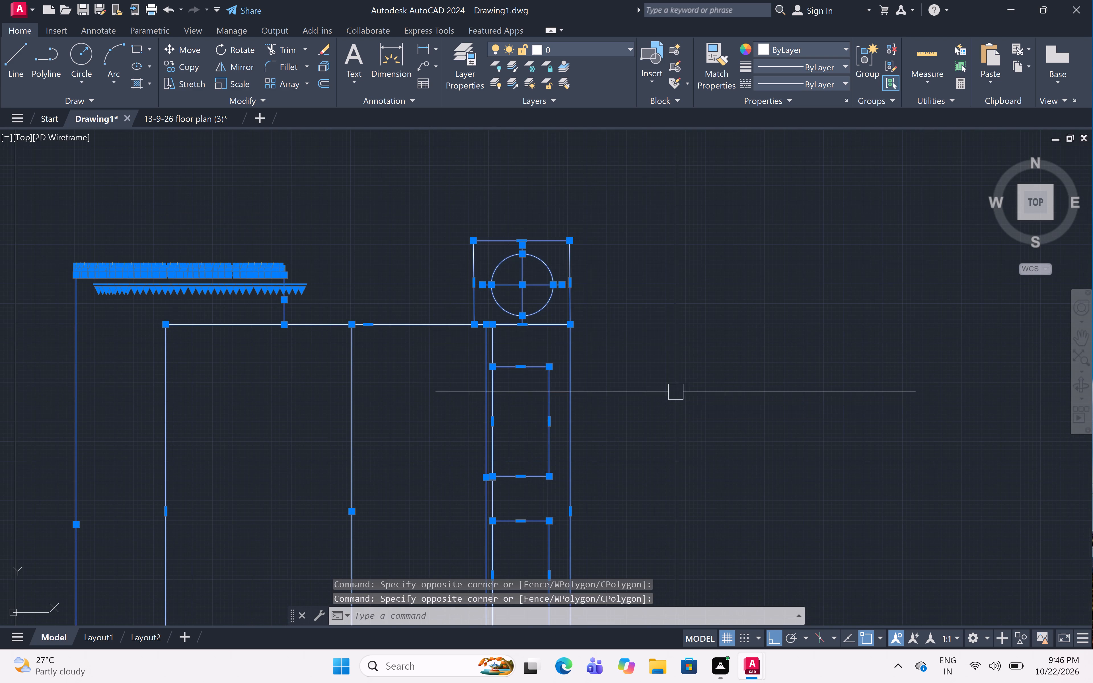
{"action": "scroll", "coordinate": [689, 337], "scroll_direction": "down", "scroll_amount": 7}
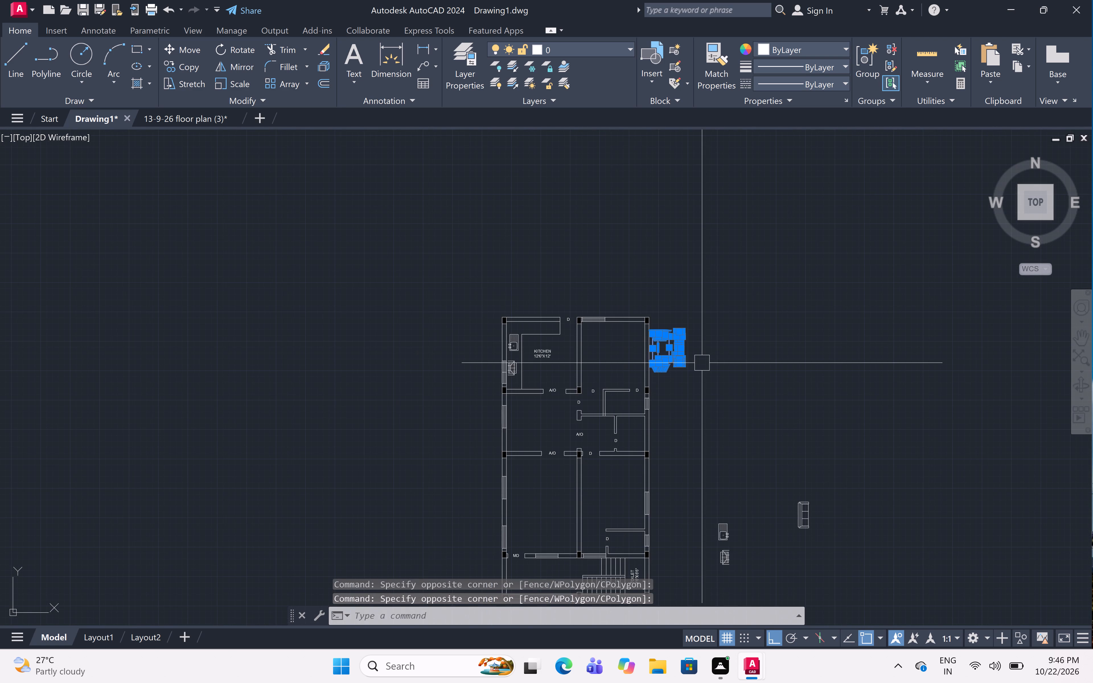
{"action": "type", "text": "CO"}
{"action": "key", "text": "space"}
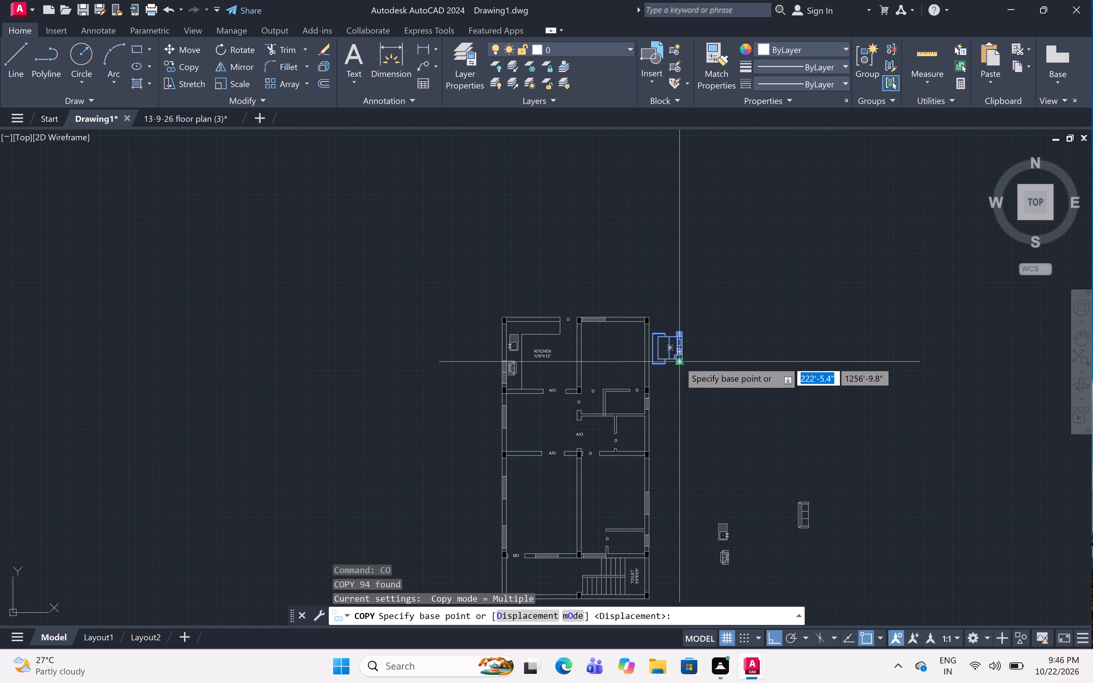
{"action": "scroll", "coordinate": [664, 353], "scroll_direction": "up", "scroll_amount": 4}
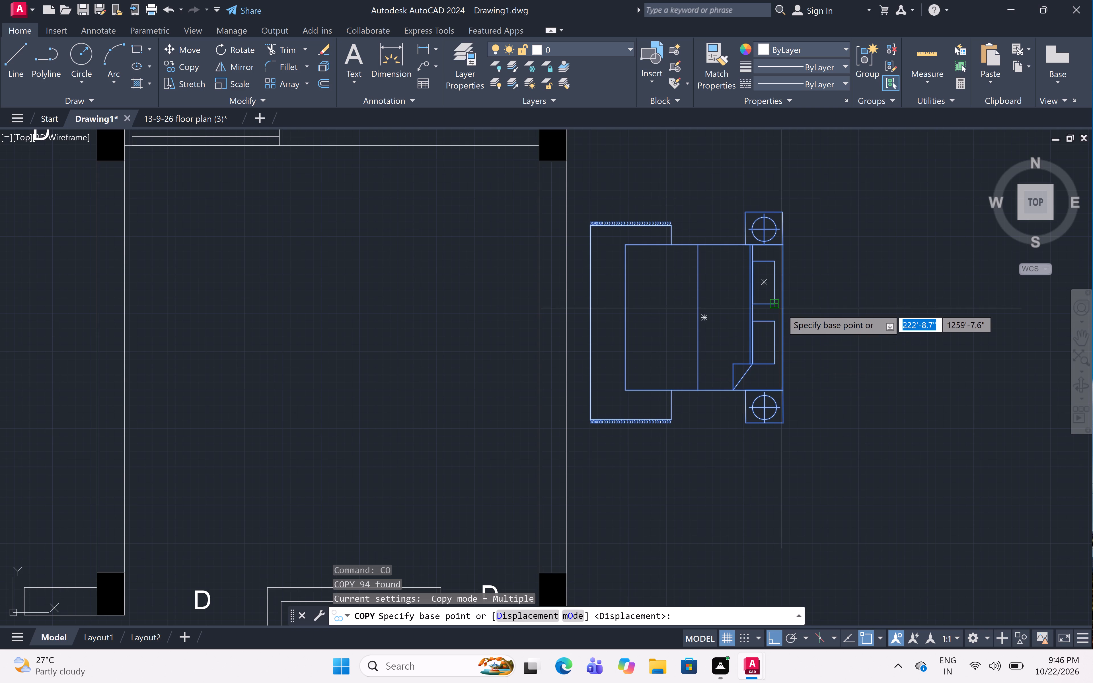
{"action": "left_click", "coordinate": [779, 315]}
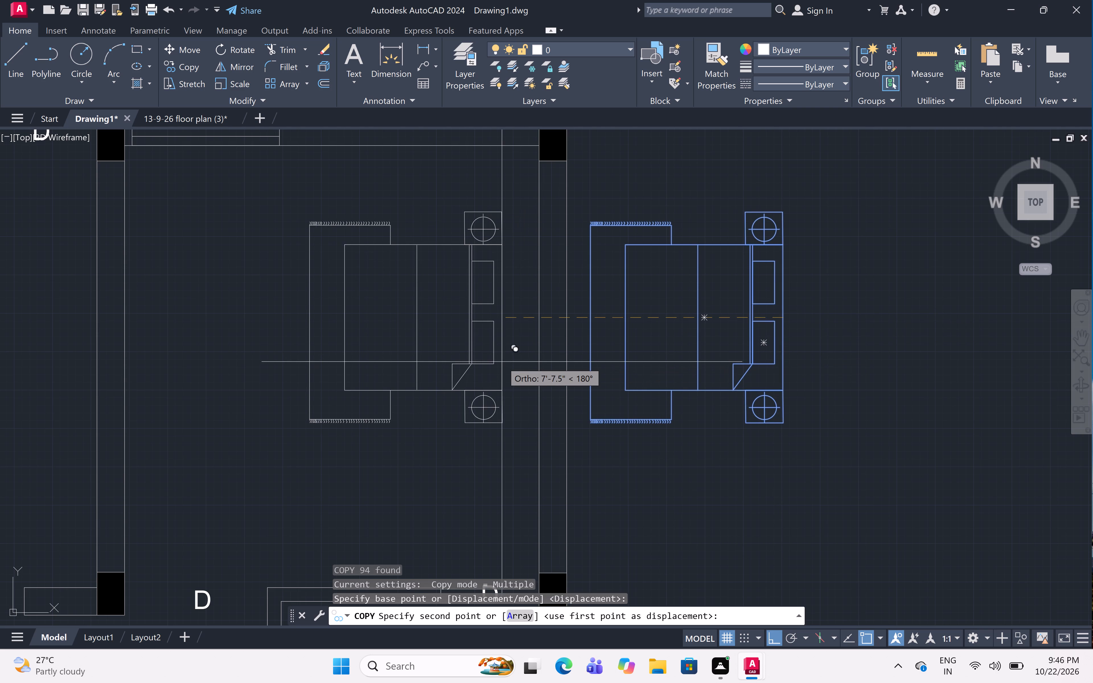
{"action": "scroll", "coordinate": [511, 362], "scroll_direction": "down", "scroll_amount": 1}
{"action": "left_click", "coordinate": [511, 362]}
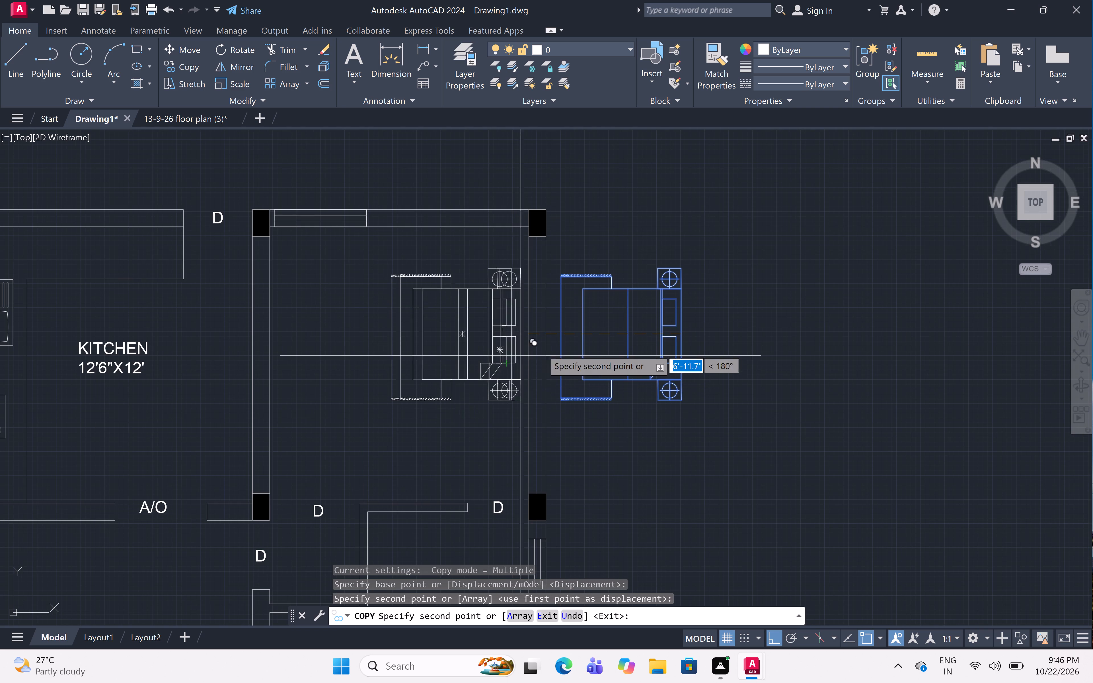
Place a second copy of the bed in the lower-right room beside the right wall's window, with Ortho off, and end copying.
{"action": "scroll", "coordinate": [553, 346], "scroll_direction": "down", "scroll_amount": 4}
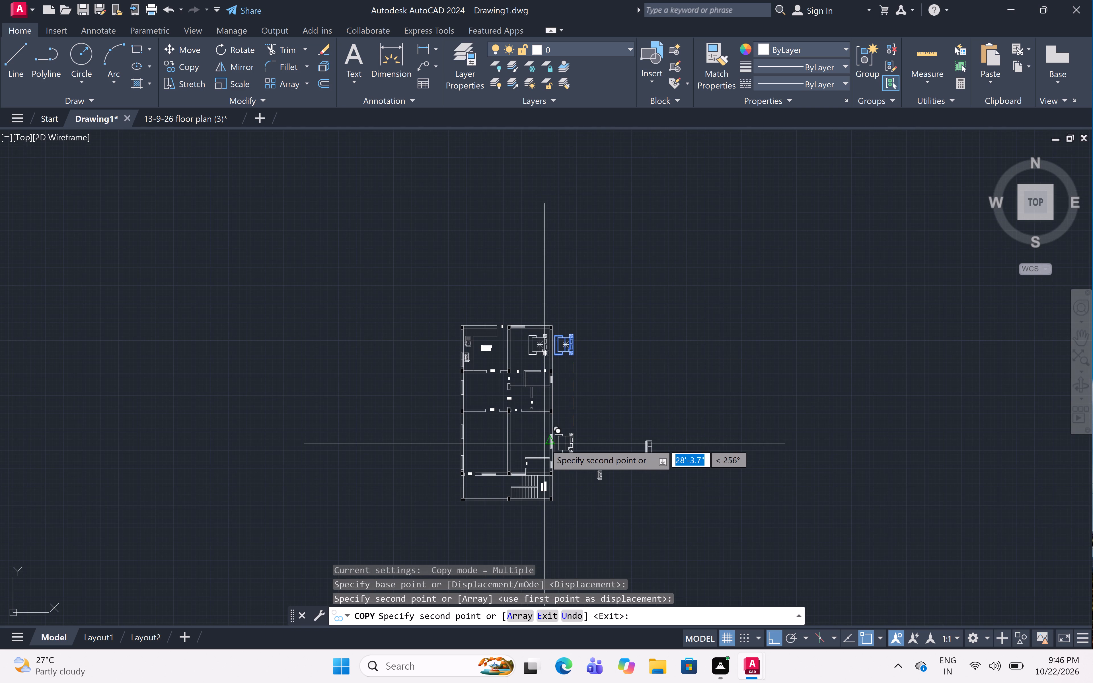
{"action": "key", "text": "F8"}
{"action": "scroll", "coordinate": [543, 444], "scroll_direction": "up", "scroll_amount": 4}
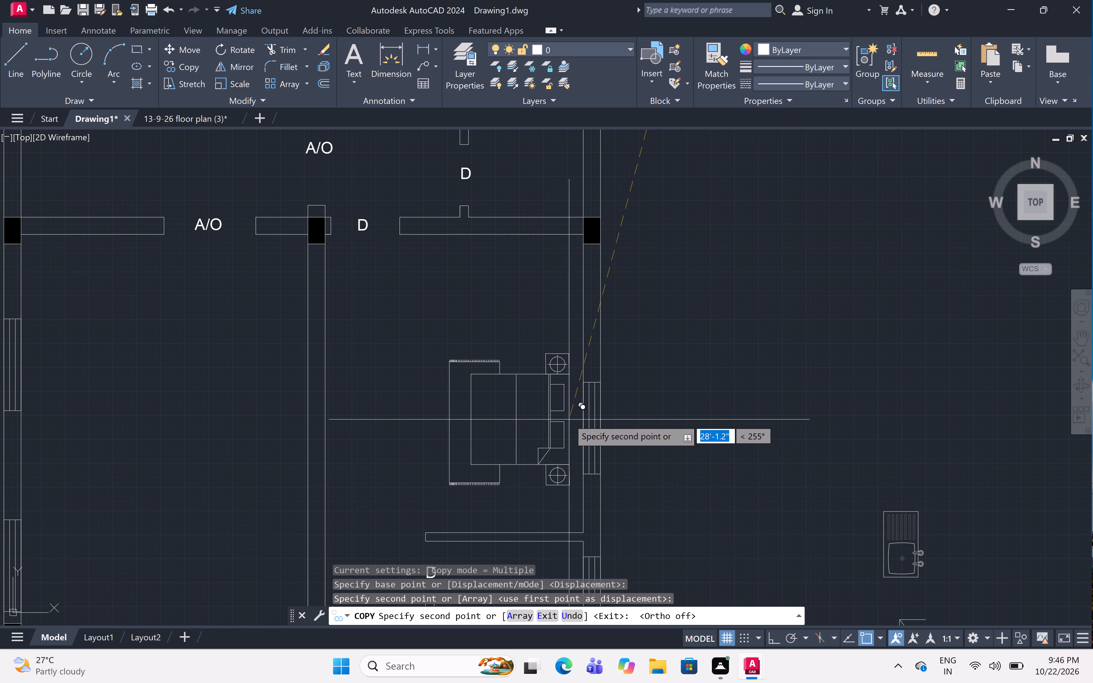
{"action": "left_click", "coordinate": [569, 419]}
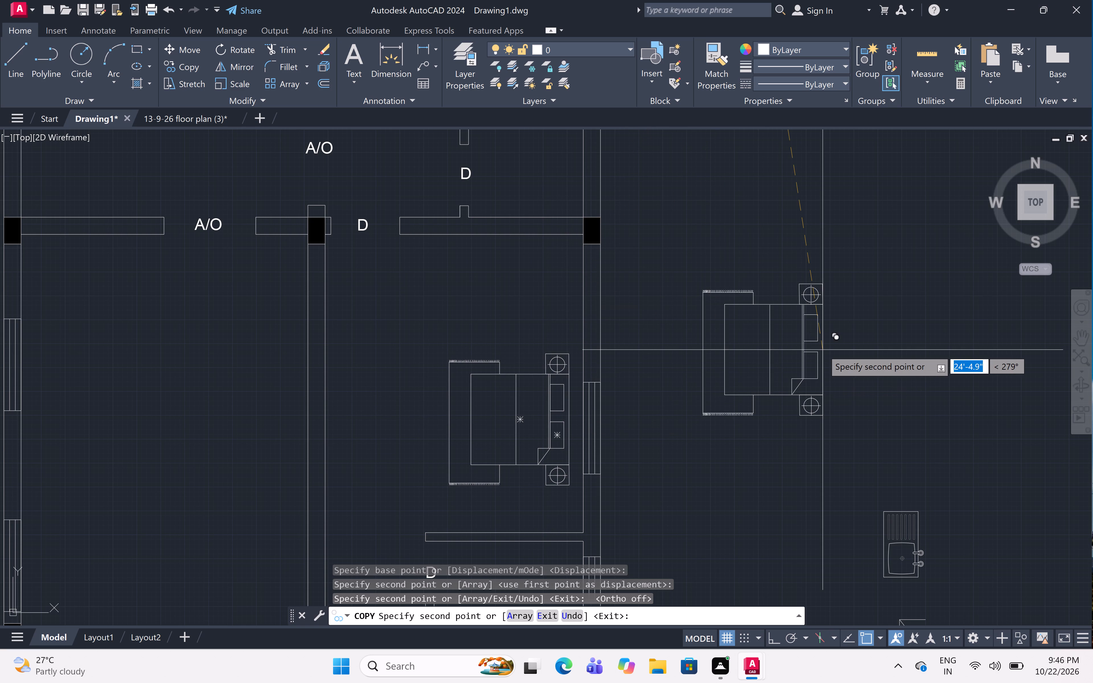
{"action": "scroll", "coordinate": [823, 350], "scroll_direction": "down", "scroll_amount": 3}
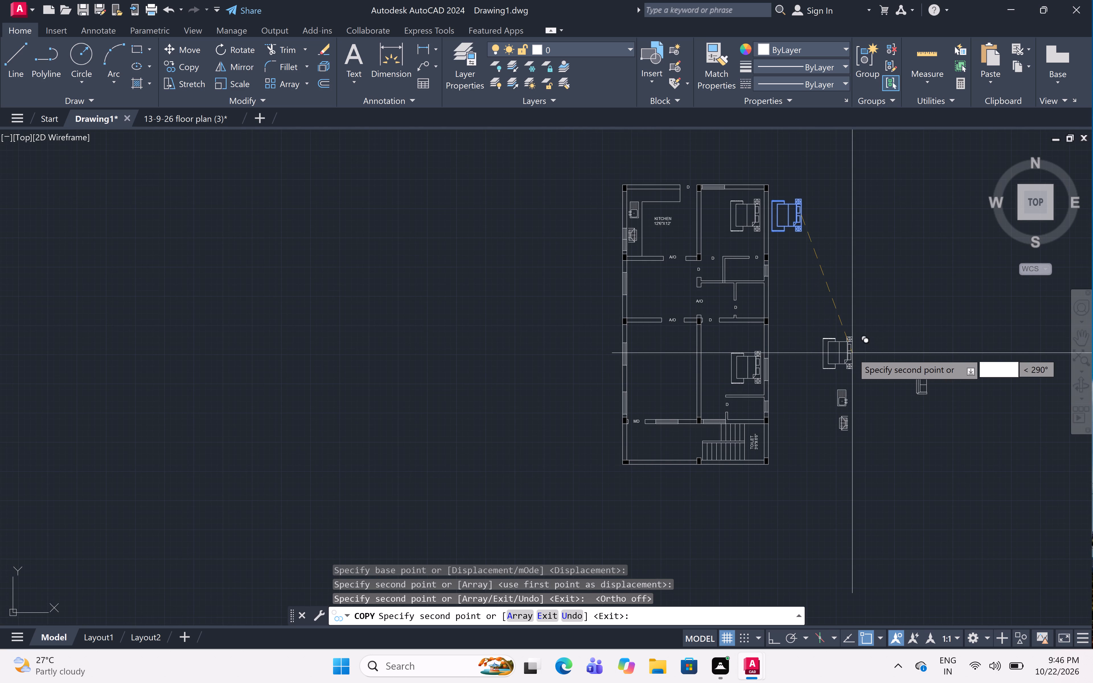
{"action": "key", "text": "Escape"}
Delete the original bed with its side tables left outside the floor plan beside the upper-right room.
{"action": "middle_click_drag", "start_coordinate": [852, 354], "coordinate": [767, 443]}
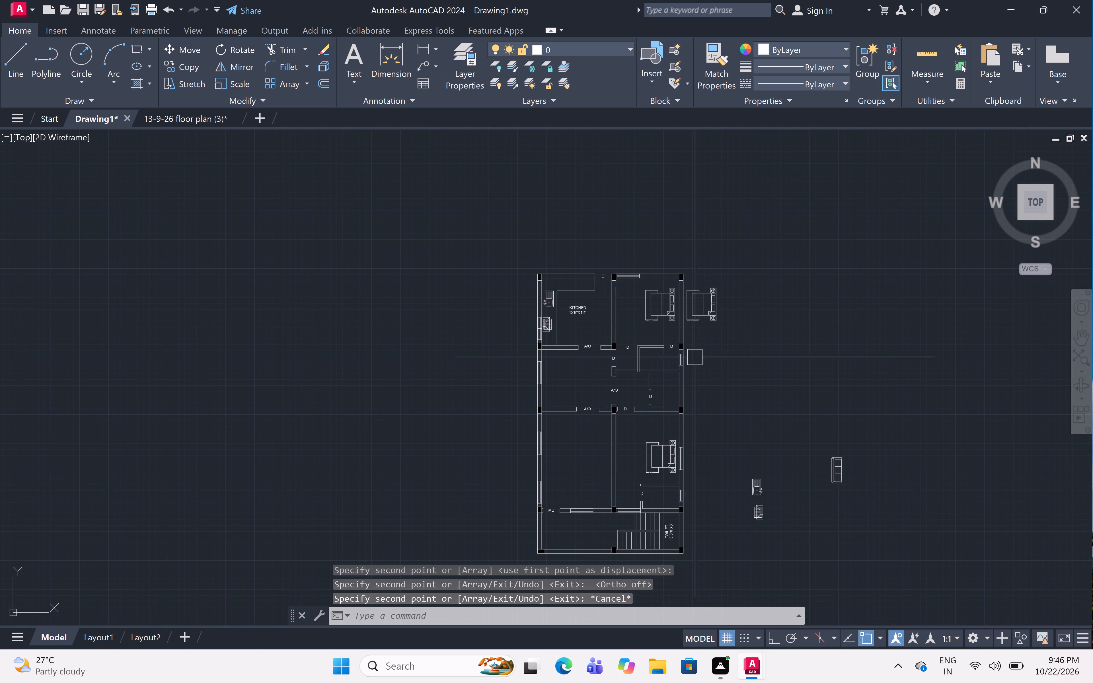
{"action": "scroll", "coordinate": [680, 283], "scroll_direction": "up", "scroll_amount": 4}
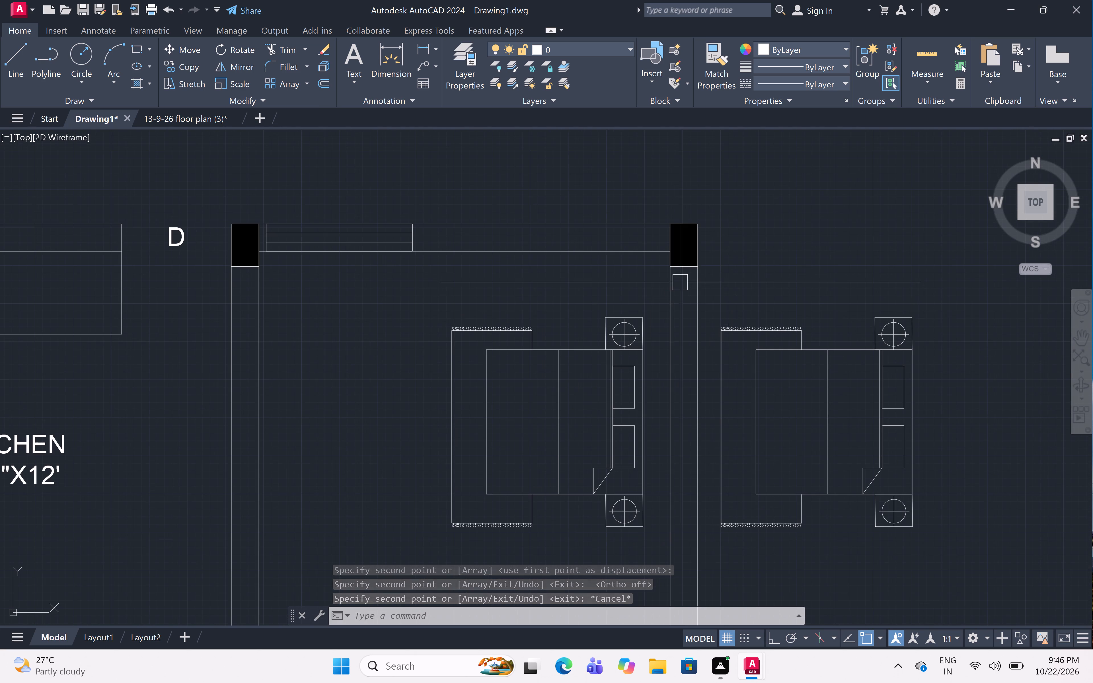
{"action": "left_click", "coordinate": [713, 269]}
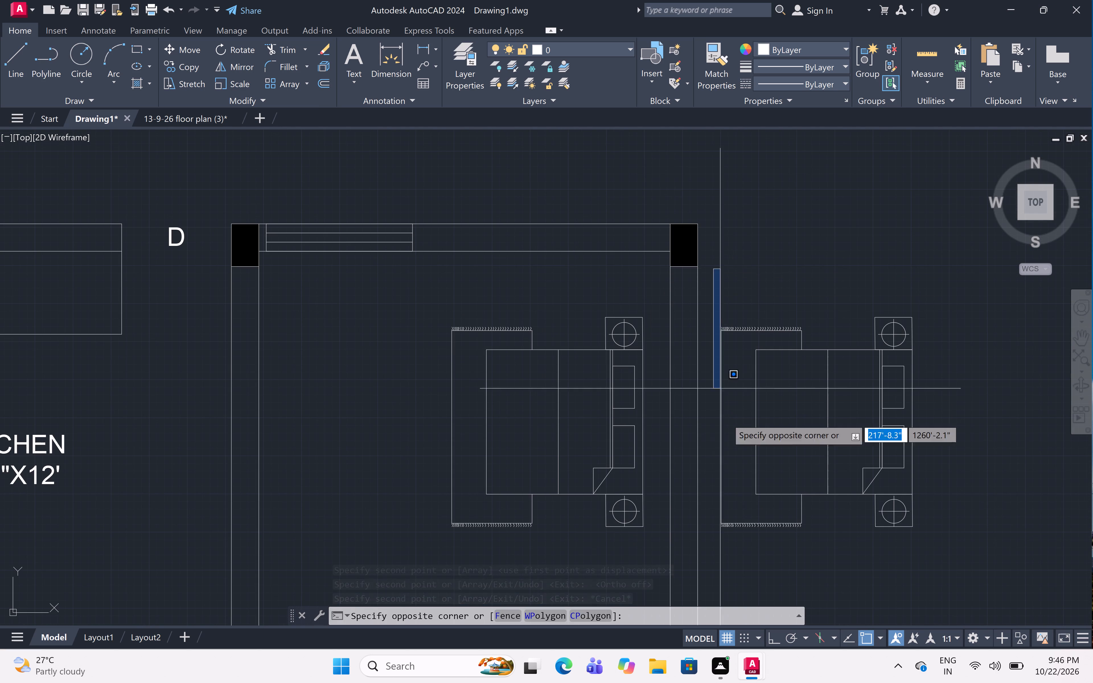
{"action": "left_click", "coordinate": [995, 545]}
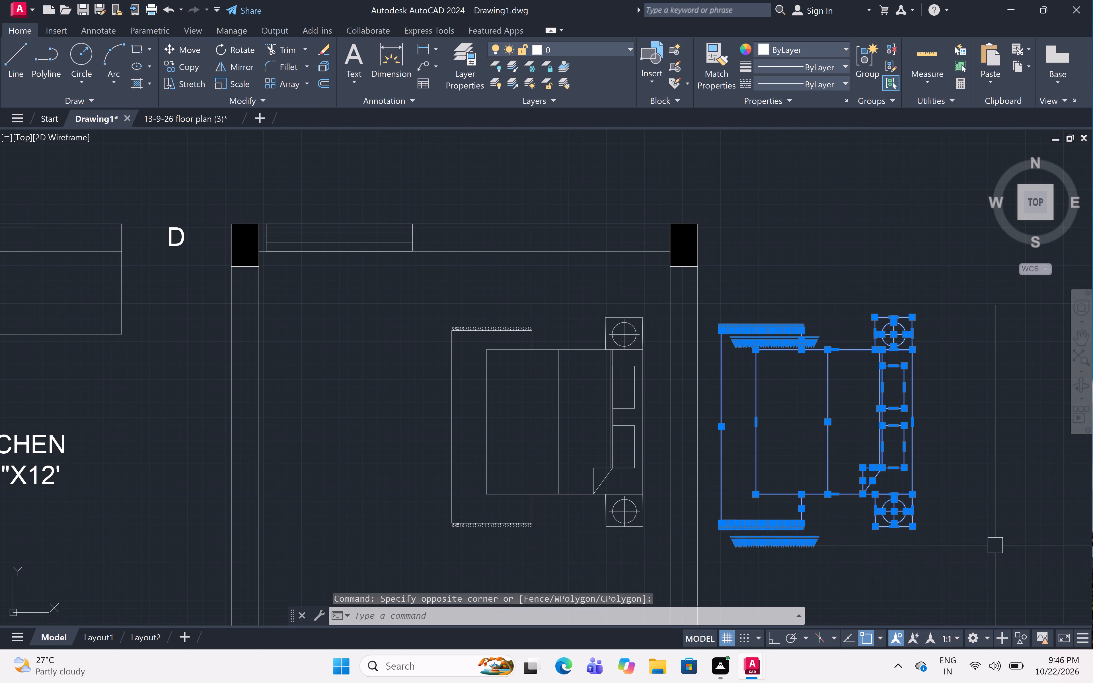
{"action": "key", "text": "Delete"}
{"action": "scroll", "coordinate": [985, 534], "scroll_direction": "down", "scroll_amount": 5}
{"action": "middle_click_drag", "start_coordinate": [973, 523], "coordinate": [697, 348]}
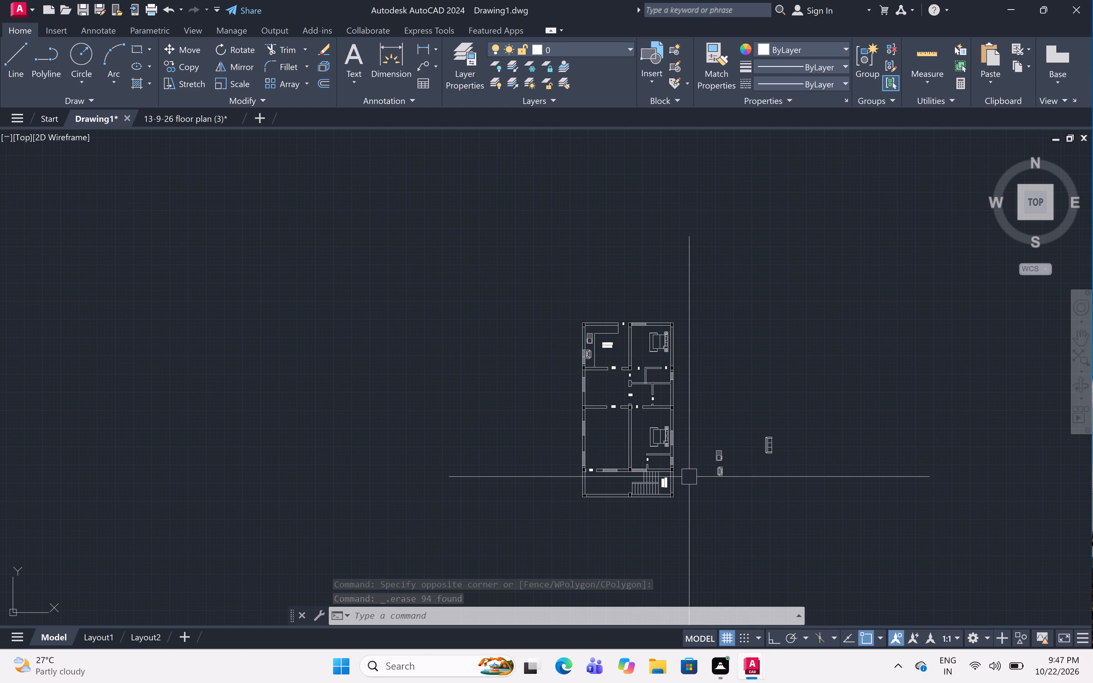
Move the sofa from outside the plan into the lower-left room, with its back close to the left outer wall between the windows.
{"action": "scroll", "coordinate": [779, 440], "scroll_direction": "up", "scroll_amount": 4}
{"action": "left_click_drag", "start_coordinate": [756, 380], "coordinate": [760, 389]}
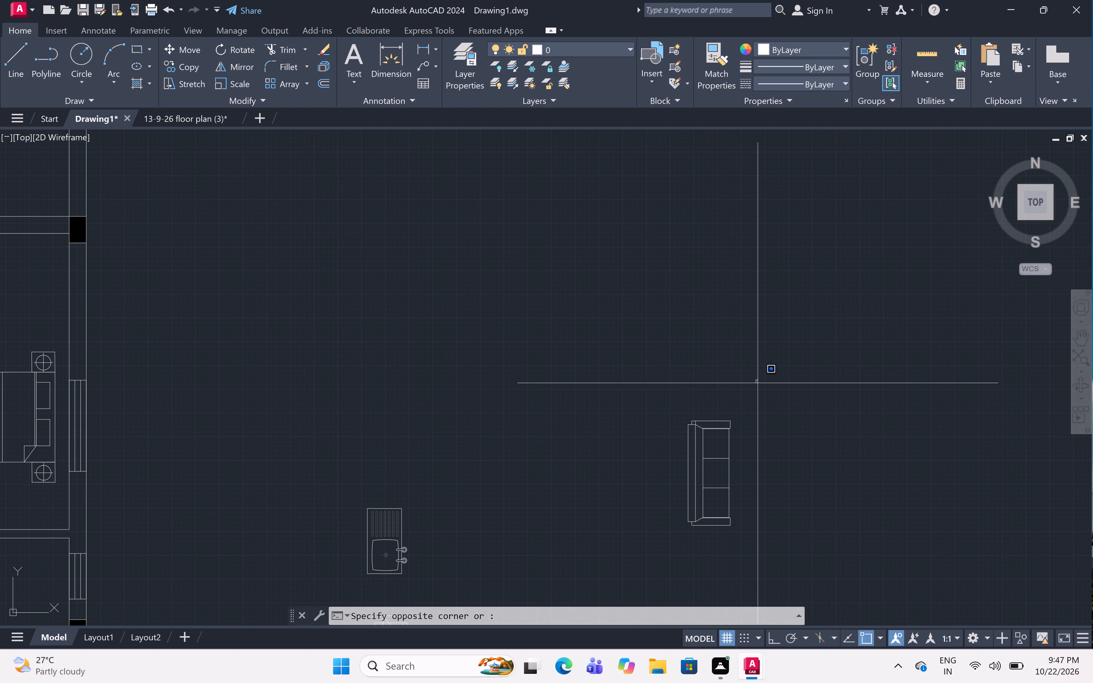
{"action": "left_click", "coordinate": [576, 602]}
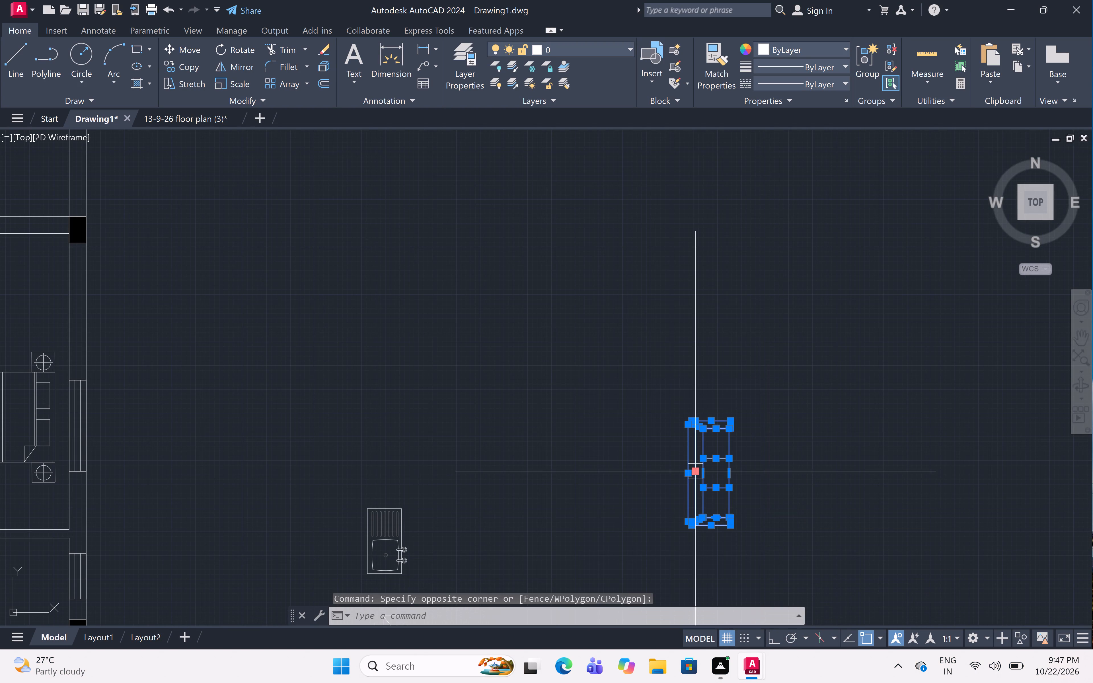
{"action": "type", "text": "M"}
{"action": "key", "text": "space"}
{"action": "left_click", "coordinate": [704, 474]}
{"action": "scroll", "coordinate": [597, 437], "scroll_direction": "down", "scroll_amount": 4}
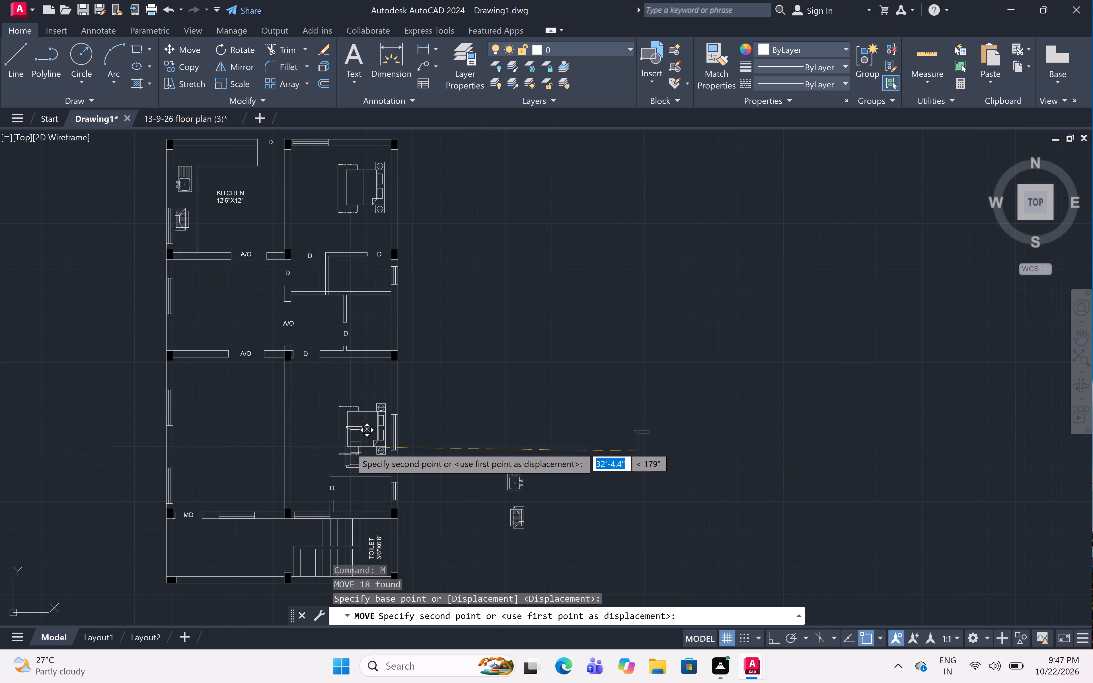
{"action": "middle_click_drag", "start_coordinate": [235, 460], "coordinate": [290, 416]}
{"action": "scroll", "coordinate": [244, 385], "scroll_direction": "up", "scroll_amount": 2}
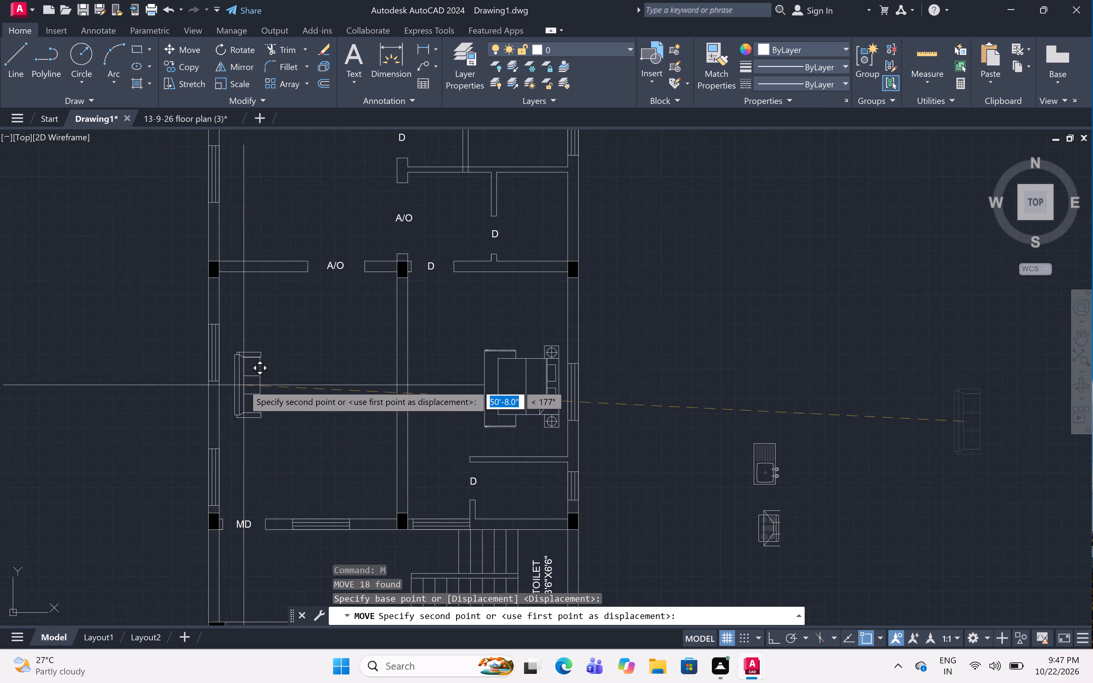
{"action": "left_click", "coordinate": [225, 433]}
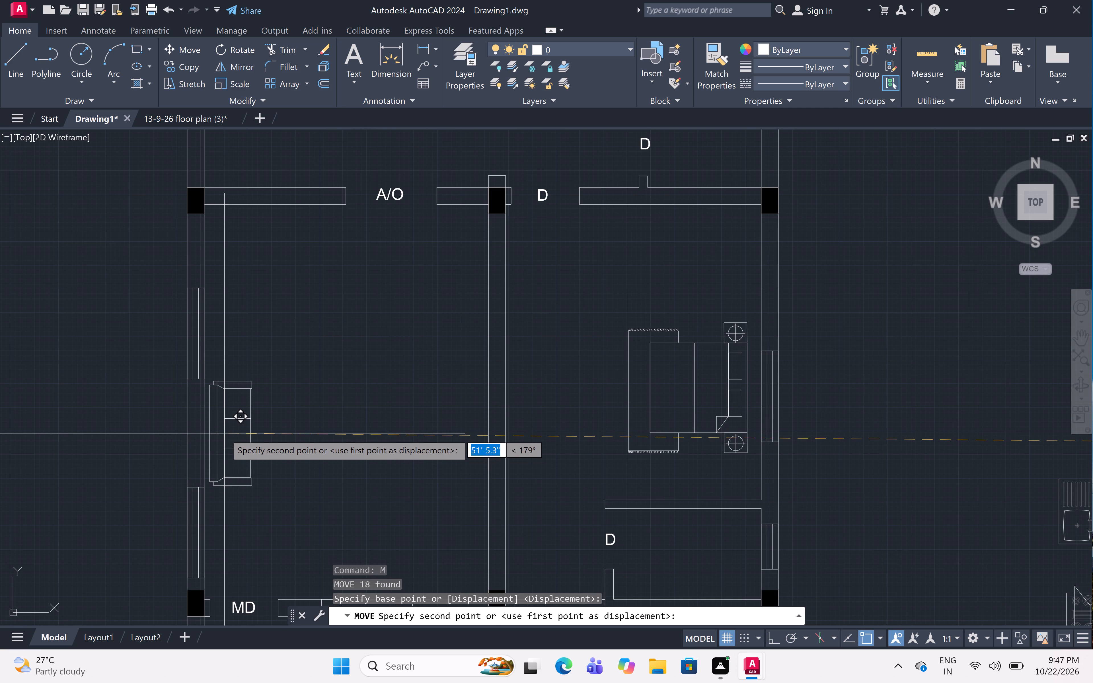
Draw a coffee table in front of the sofa as two overlapping, diagonally offset rectangles, the second about 1'-3" by 2'.
{"action": "type", "text": "RE"}
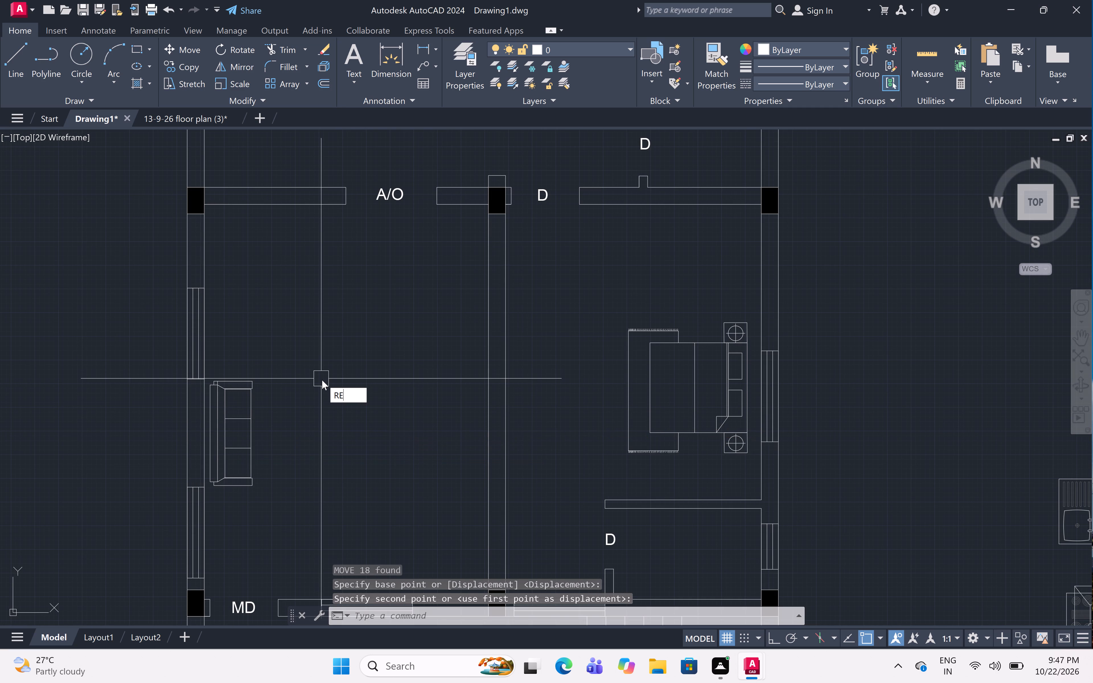
{"action": "key", "text": "c"}
{"action": "key", "text": "space"}
{"action": "scroll", "coordinate": [261, 456], "scroll_direction": "up", "scroll_amount": 2}
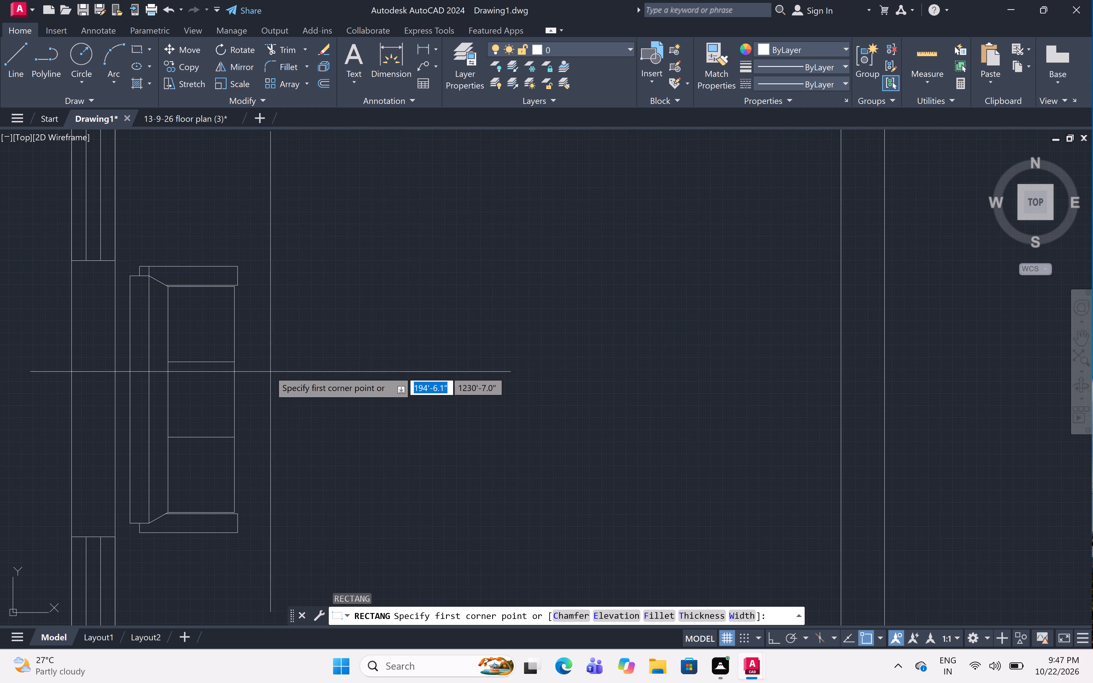
{"action": "left_click", "coordinate": [279, 330]}
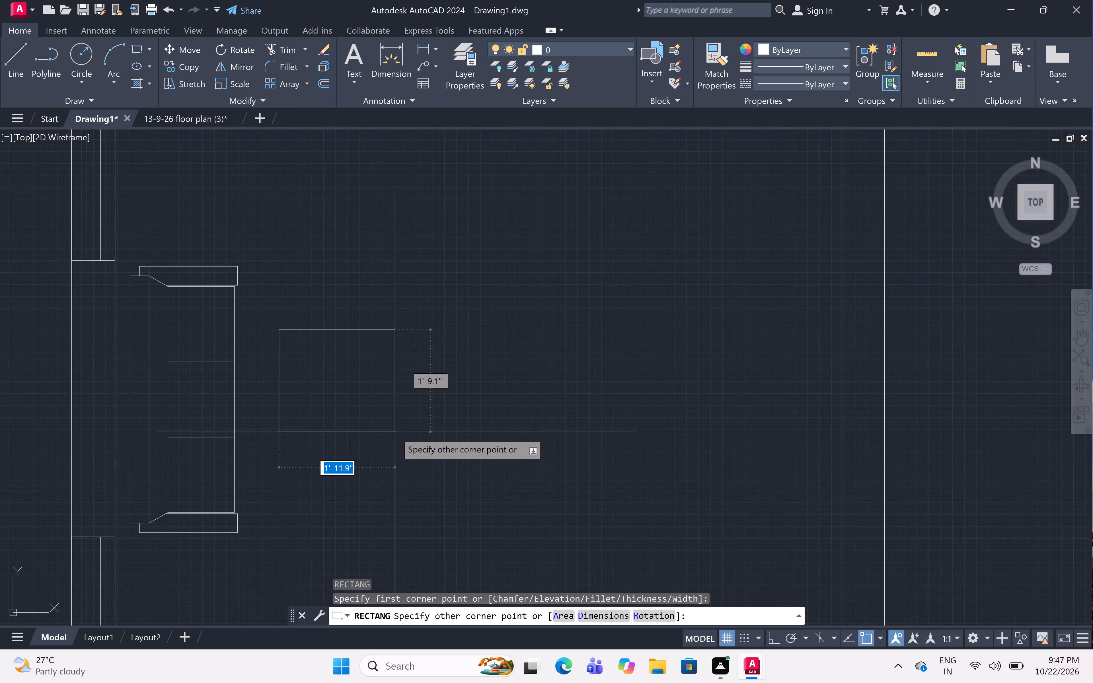
{"action": "left_click", "coordinate": [351, 452]}
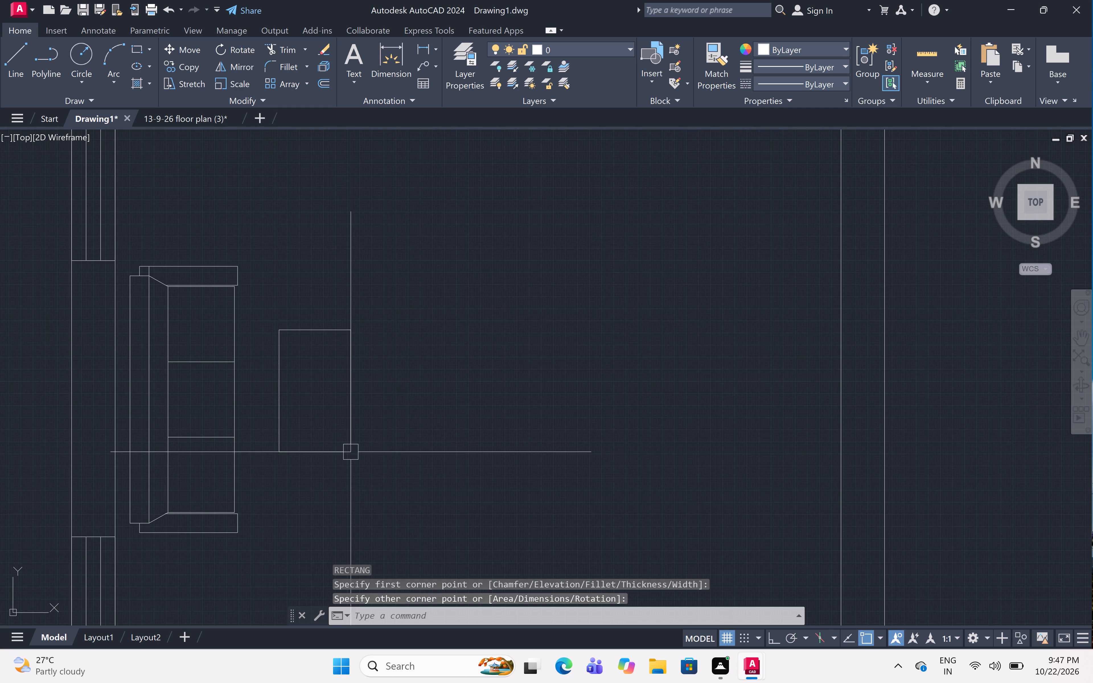
{"action": "key", "text": "space"}
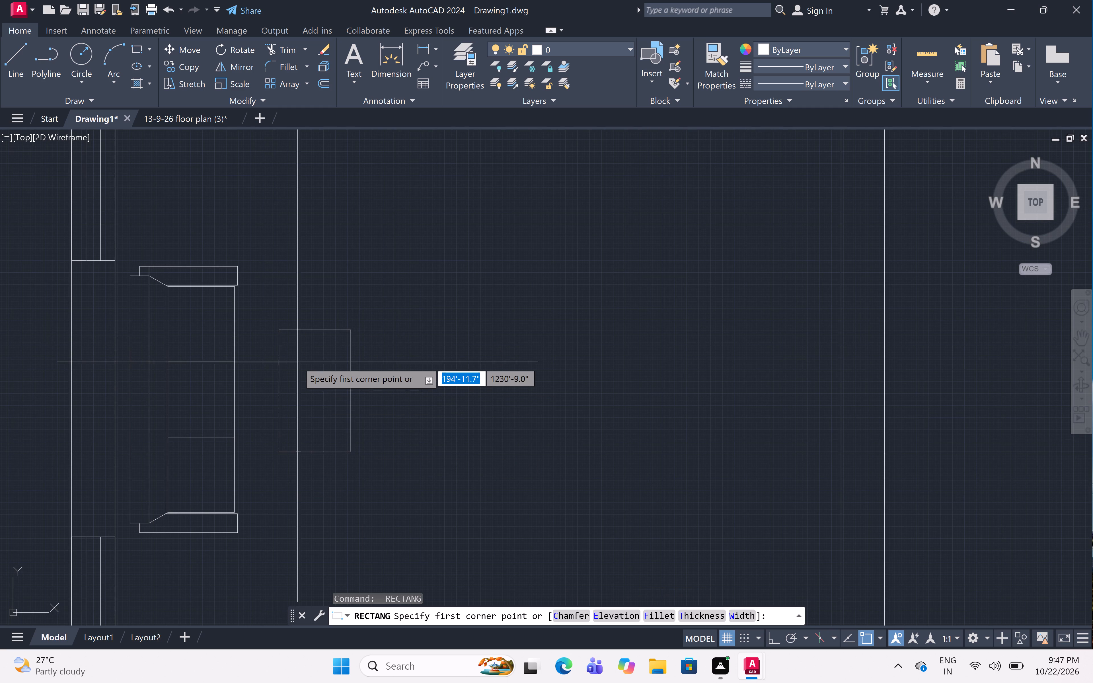
{"action": "left_click", "coordinate": [301, 354]}
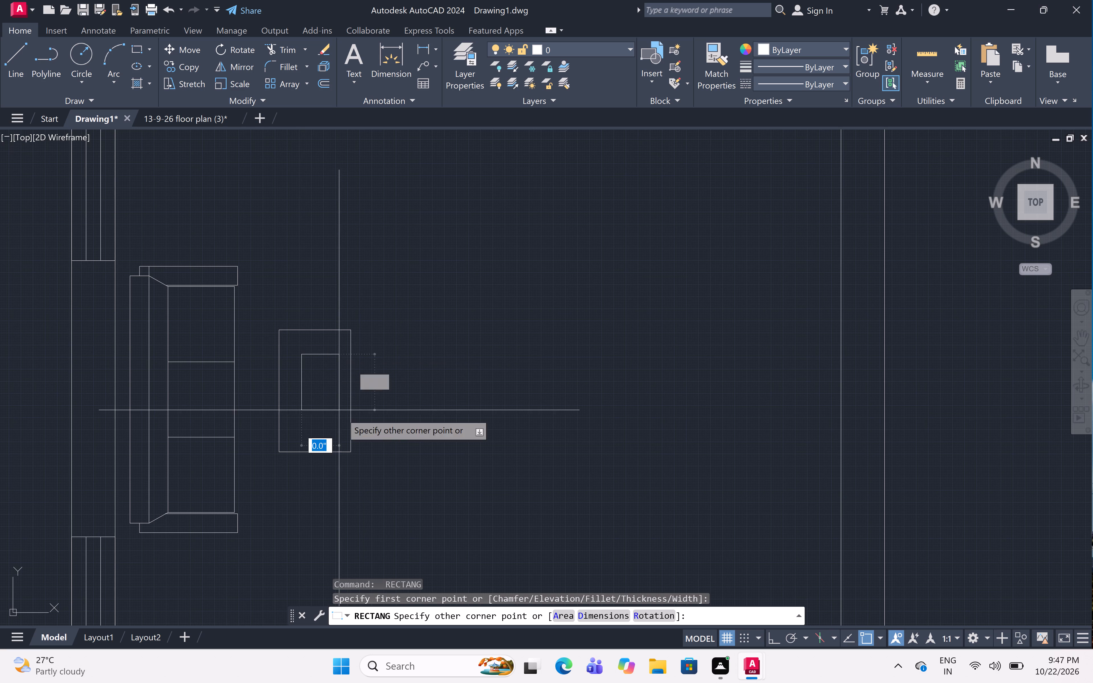
{"action": "left_click", "coordinate": [373, 469]}
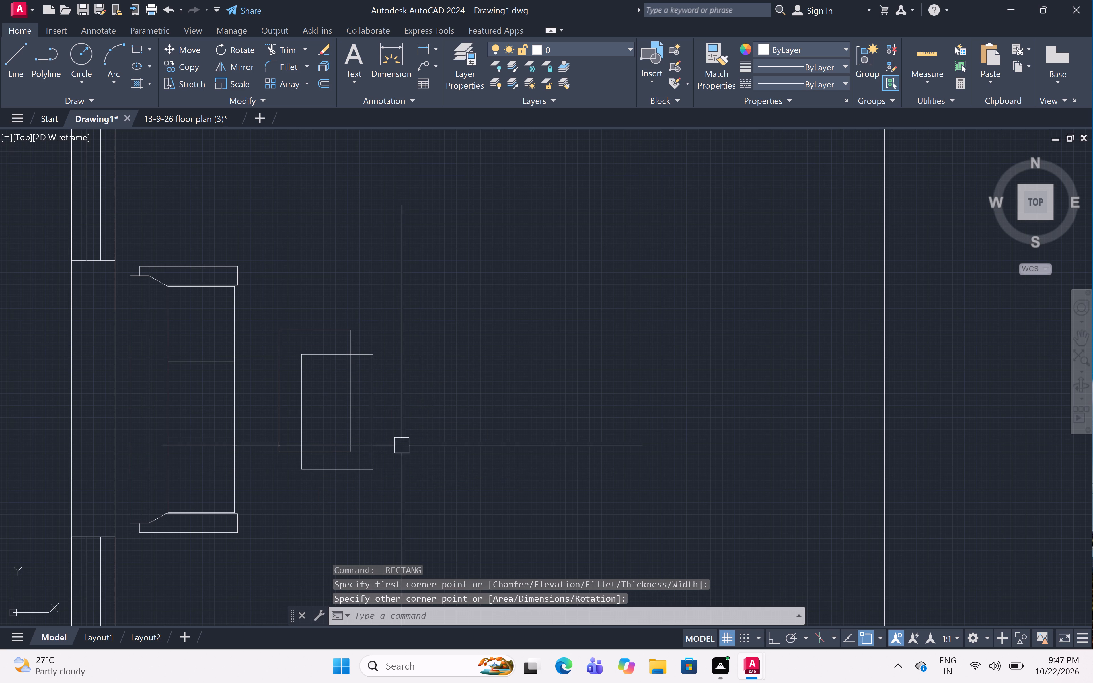
{"action": "key", "text": "Escape"}
Delete the original sink and stove left outside the floor plan.
{"action": "scroll", "coordinate": [476, 401], "scroll_direction": "down", "scroll_amount": 2}
{"action": "middle_click_drag", "start_coordinate": [477, 400], "coordinate": [475, 411]}
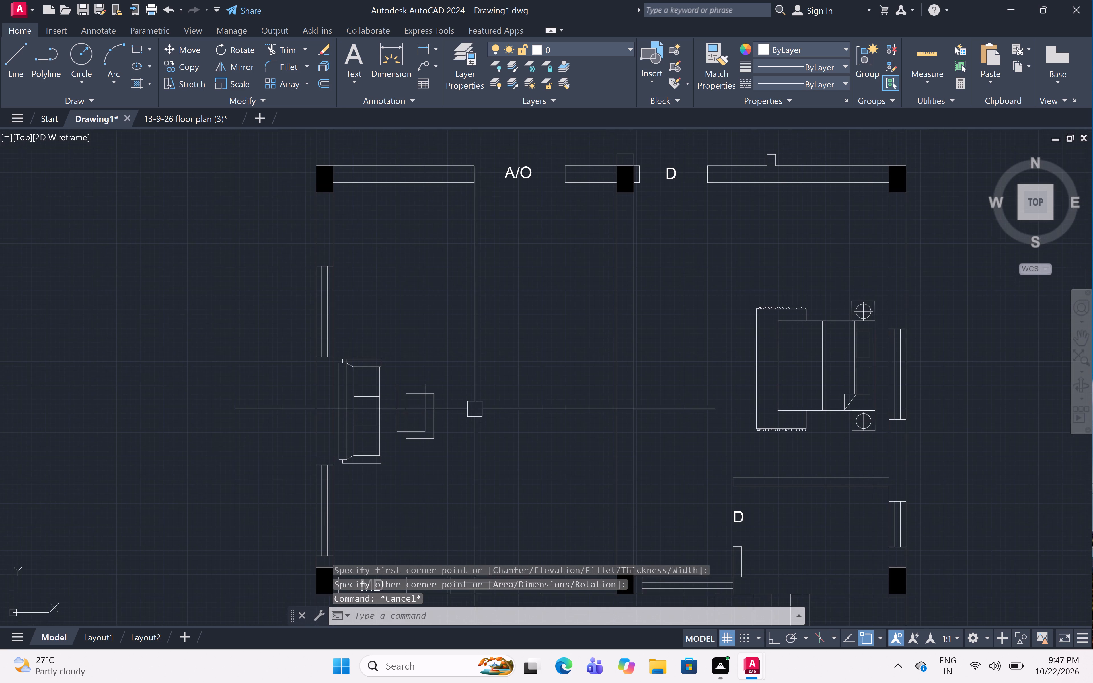
{"action": "scroll", "coordinate": [477, 398], "scroll_direction": "down", "scroll_amount": 2}
{"action": "middle_click_drag", "start_coordinate": [477, 398], "coordinate": [432, 310]}
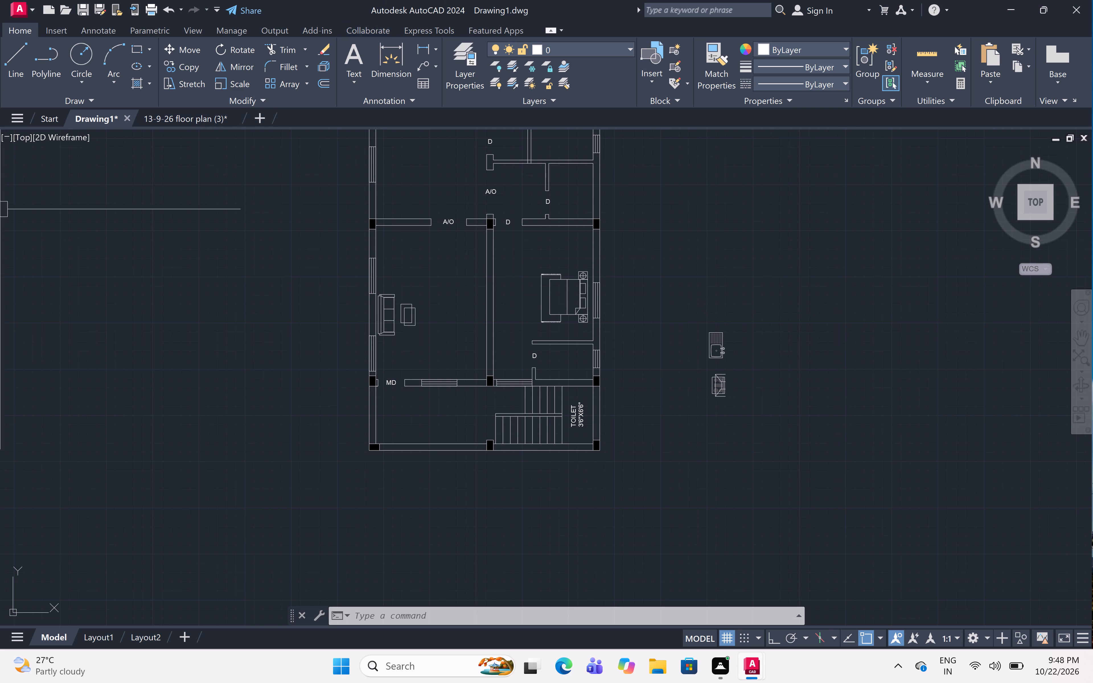
{"action": "middle_click_drag", "start_coordinate": [381, 243], "coordinate": [381, 243]}
{"action": "middle_click_drag", "start_coordinate": [381, 243], "coordinate": [521, 278]}
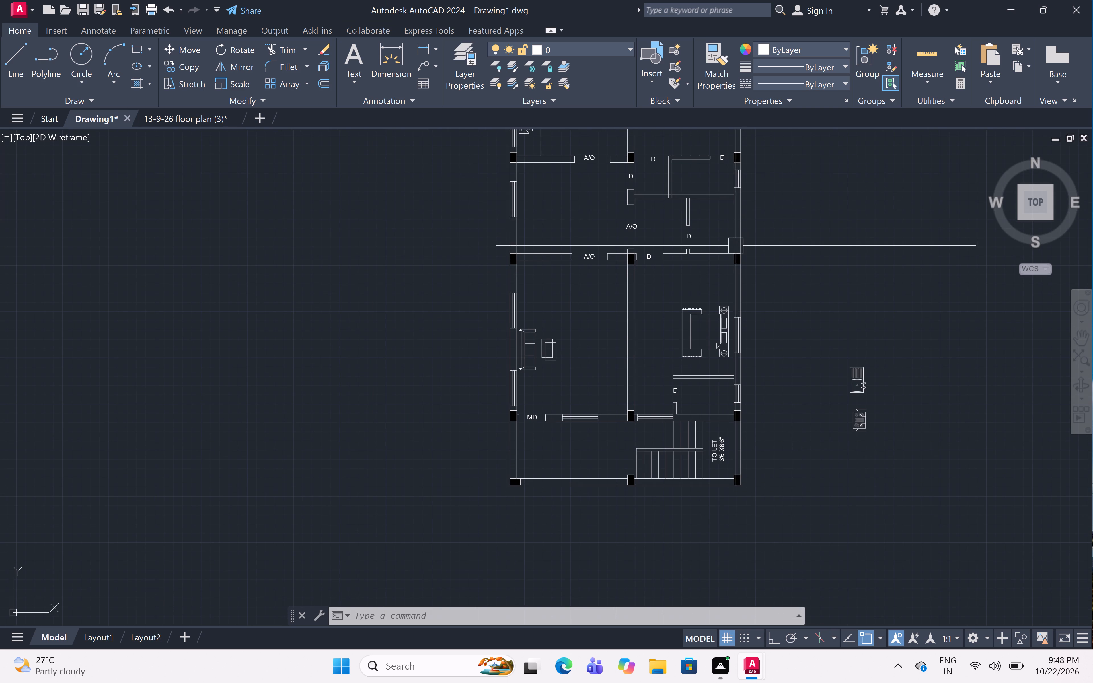
{"action": "left_click", "coordinate": [892, 321]}
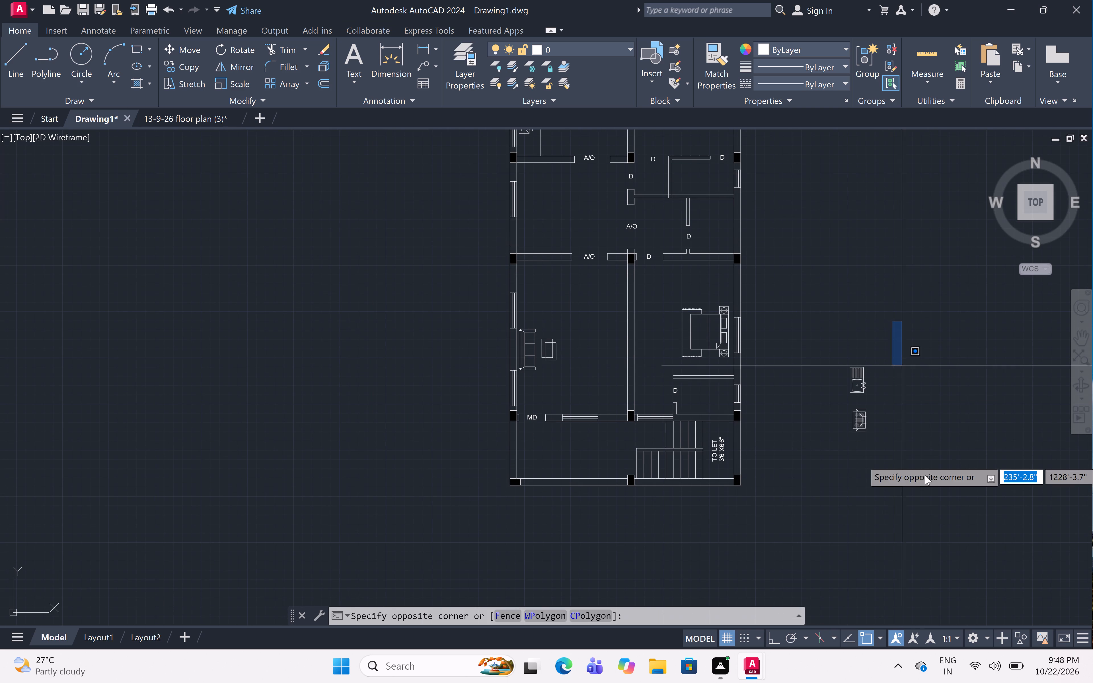
{"action": "left_click", "coordinate": [830, 489]}
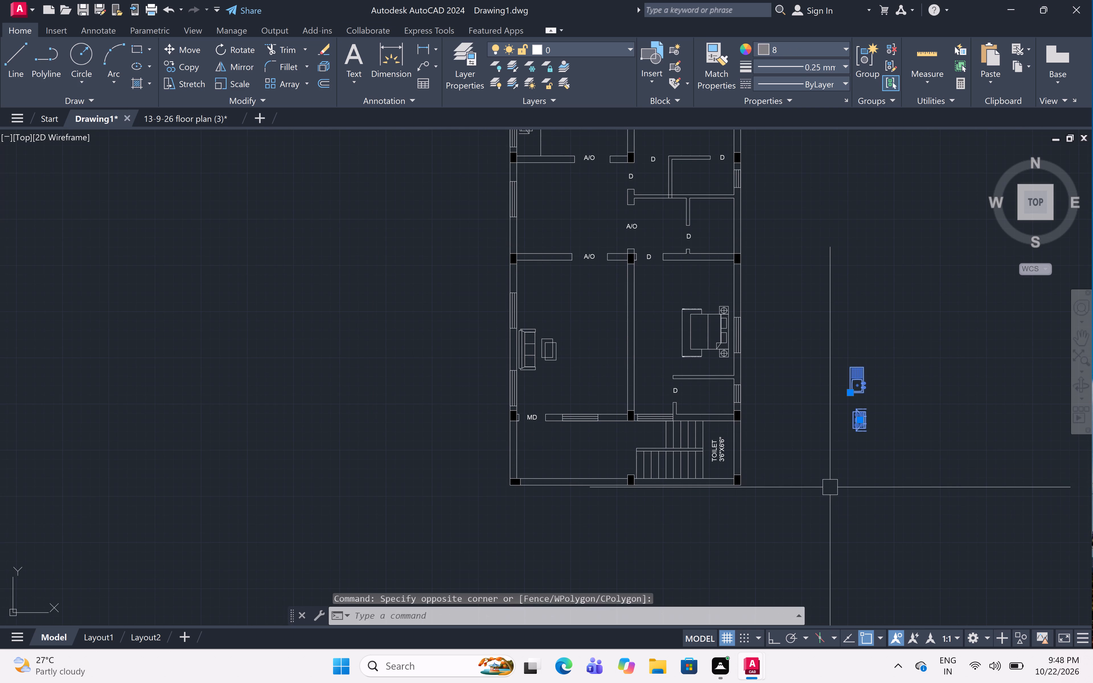
{"action": "key", "text": "Delete"}
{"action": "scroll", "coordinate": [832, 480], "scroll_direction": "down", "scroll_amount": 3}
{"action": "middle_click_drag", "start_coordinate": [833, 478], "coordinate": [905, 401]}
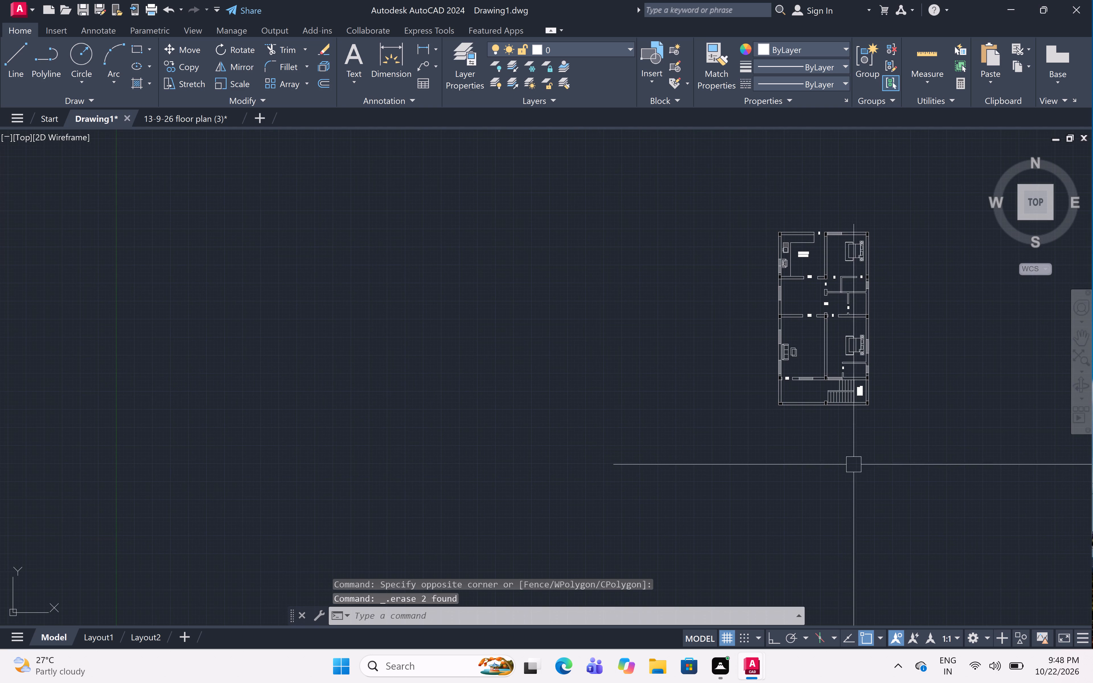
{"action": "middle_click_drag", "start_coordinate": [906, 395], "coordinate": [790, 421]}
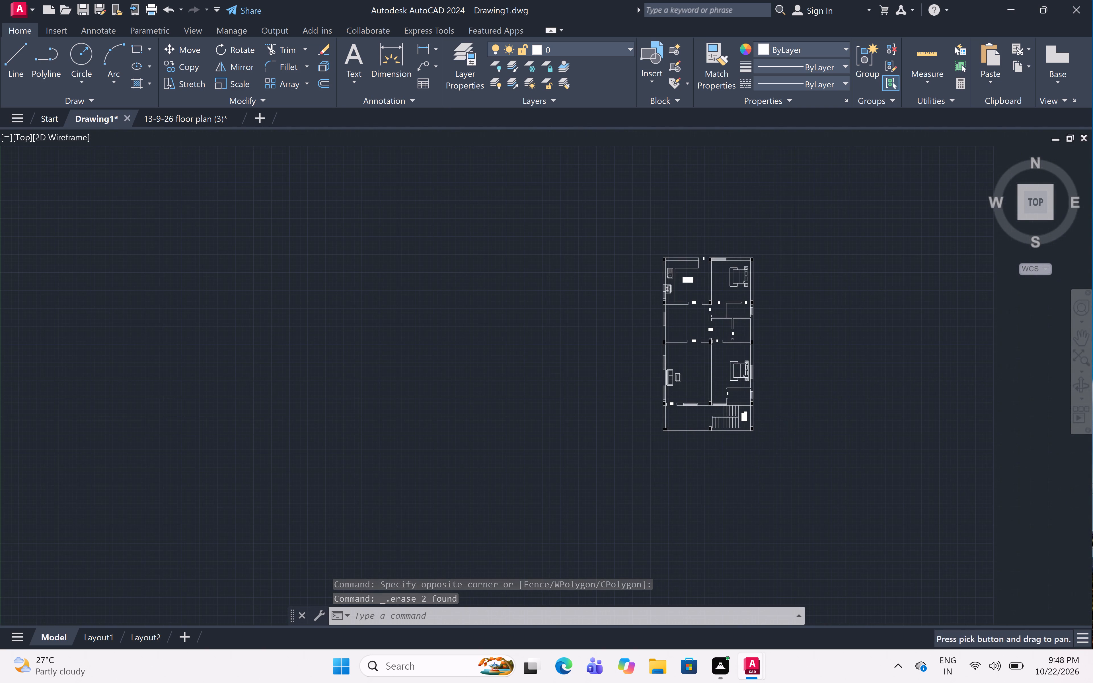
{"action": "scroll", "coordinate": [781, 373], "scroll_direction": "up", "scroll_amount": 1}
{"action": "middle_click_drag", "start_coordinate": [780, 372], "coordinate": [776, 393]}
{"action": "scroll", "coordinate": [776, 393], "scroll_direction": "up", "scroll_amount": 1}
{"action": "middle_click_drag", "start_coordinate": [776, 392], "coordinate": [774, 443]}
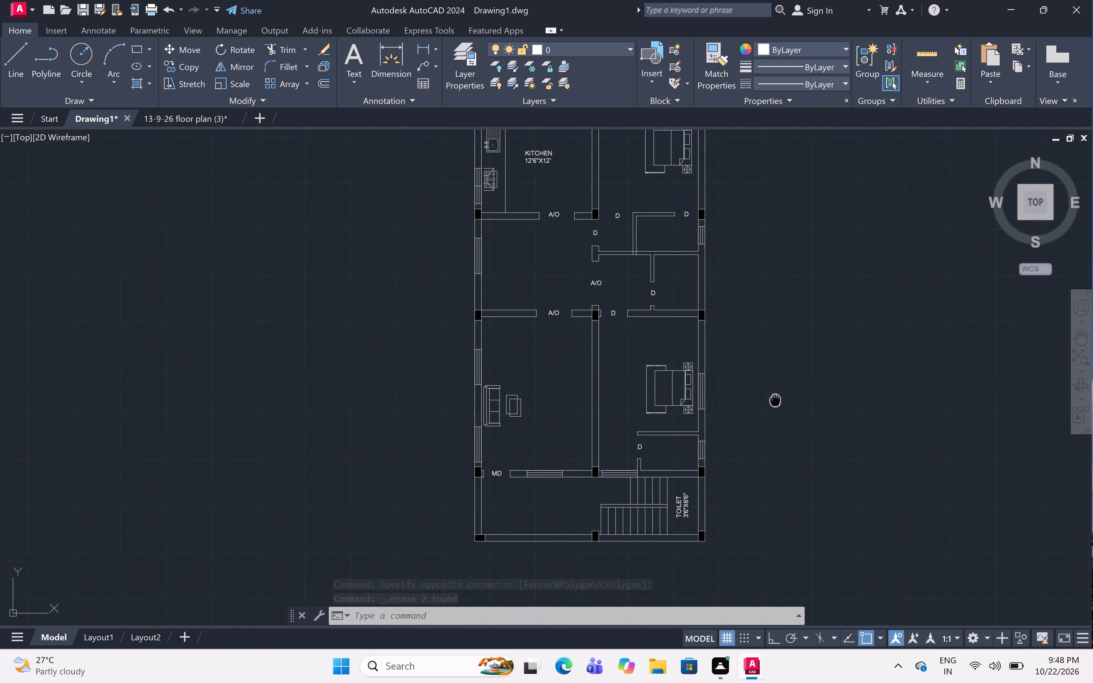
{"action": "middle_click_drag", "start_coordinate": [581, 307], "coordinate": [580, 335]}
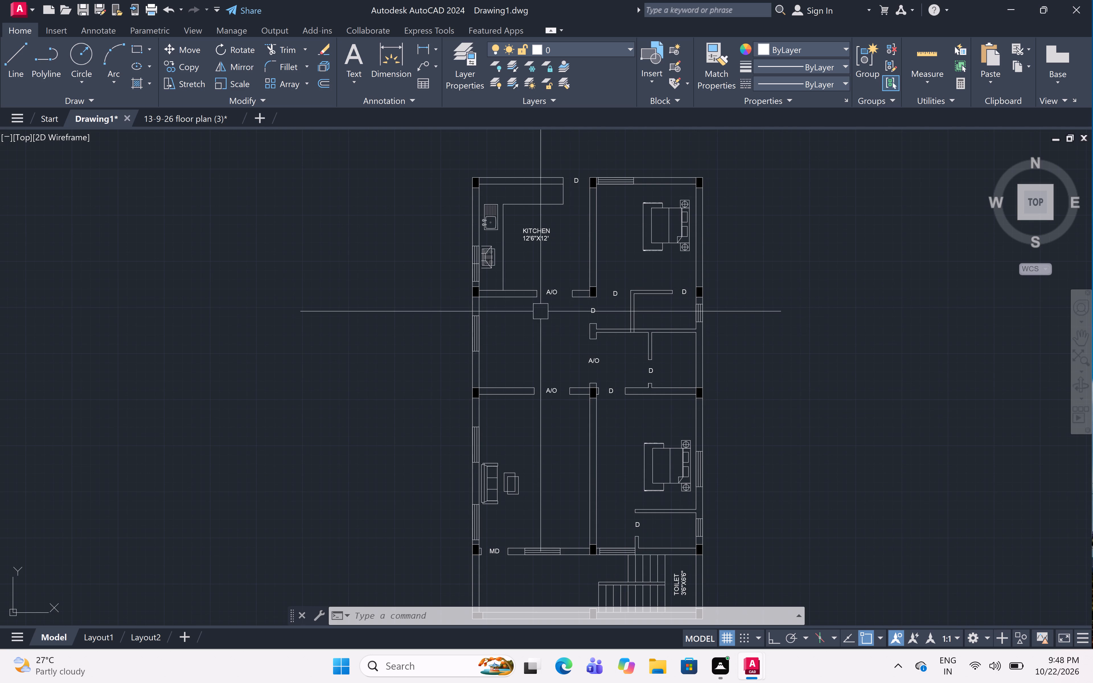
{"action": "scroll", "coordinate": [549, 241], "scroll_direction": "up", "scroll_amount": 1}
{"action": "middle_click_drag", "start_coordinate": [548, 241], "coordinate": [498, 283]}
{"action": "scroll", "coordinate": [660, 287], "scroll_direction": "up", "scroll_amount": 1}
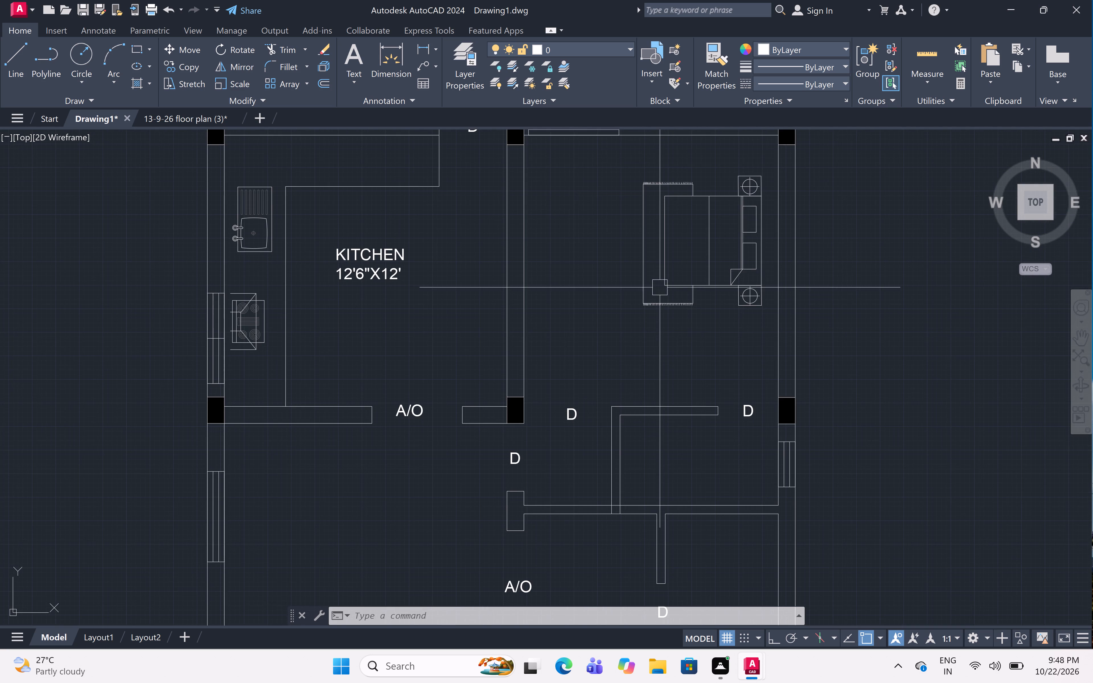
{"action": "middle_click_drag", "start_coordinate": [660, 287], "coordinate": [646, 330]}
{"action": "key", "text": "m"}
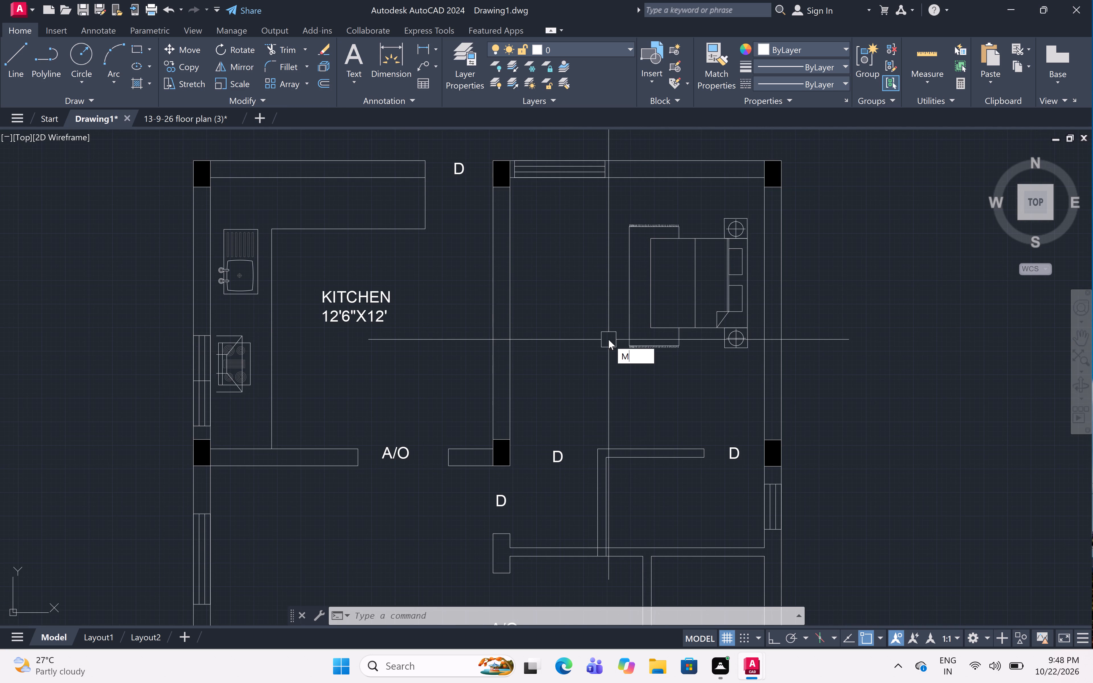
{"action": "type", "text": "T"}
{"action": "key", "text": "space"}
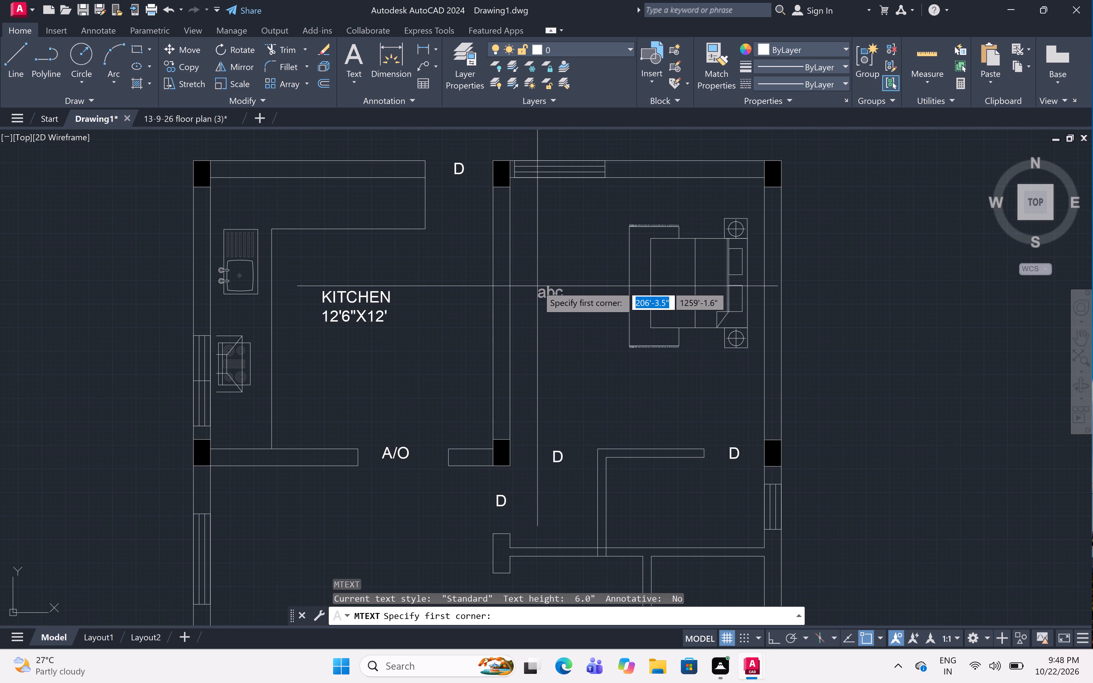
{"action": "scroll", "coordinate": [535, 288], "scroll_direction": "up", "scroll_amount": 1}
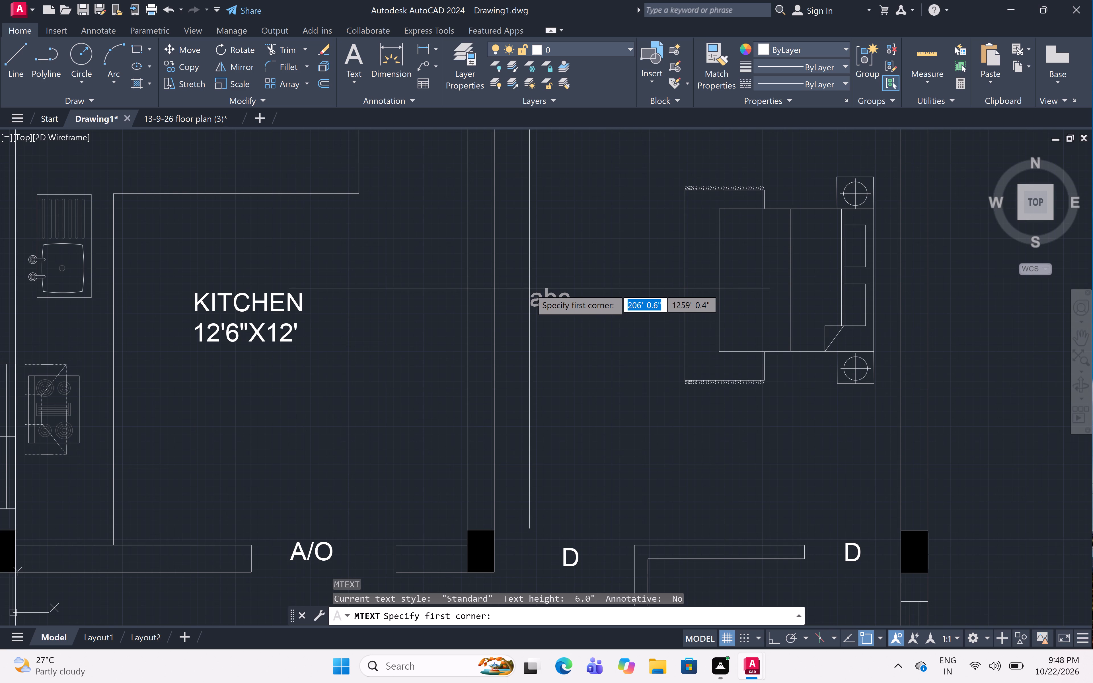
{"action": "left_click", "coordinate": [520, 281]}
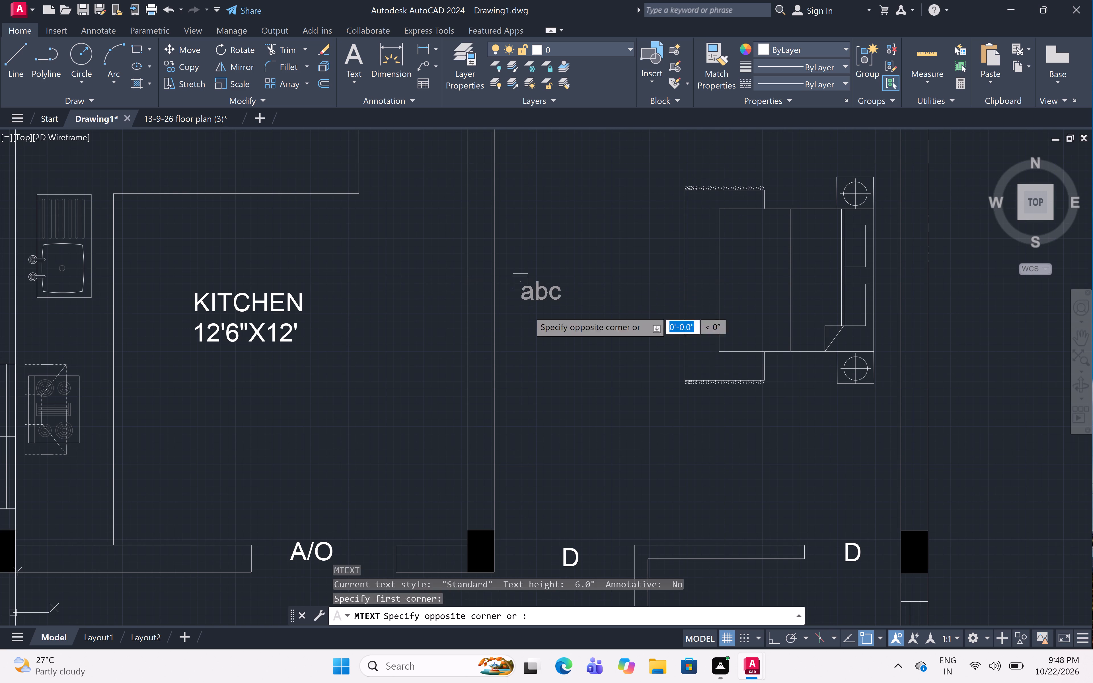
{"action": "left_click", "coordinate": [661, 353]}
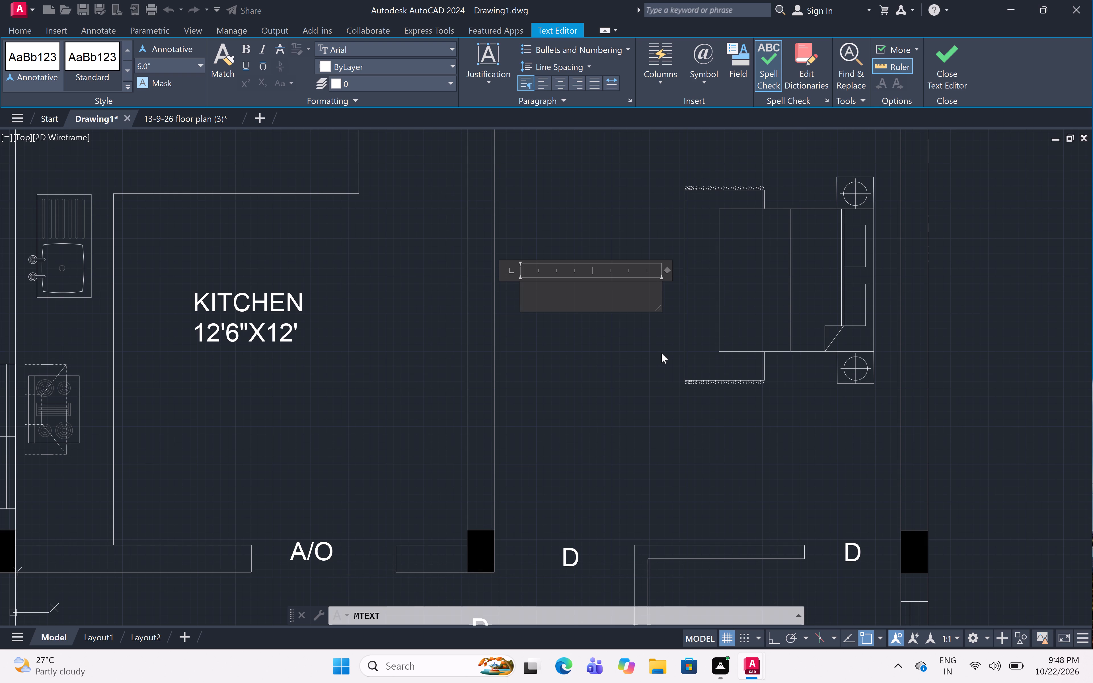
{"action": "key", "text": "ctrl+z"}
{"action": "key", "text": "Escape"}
Add a multiline text label BEDROOM with 11'3"X12' indented beneath it, below the bed in the upper-right room.
{"action": "middle_click_drag", "start_coordinate": [665, 438], "coordinate": [613, 364]}
{"action": "middle_click", "coordinate": [613, 364]}
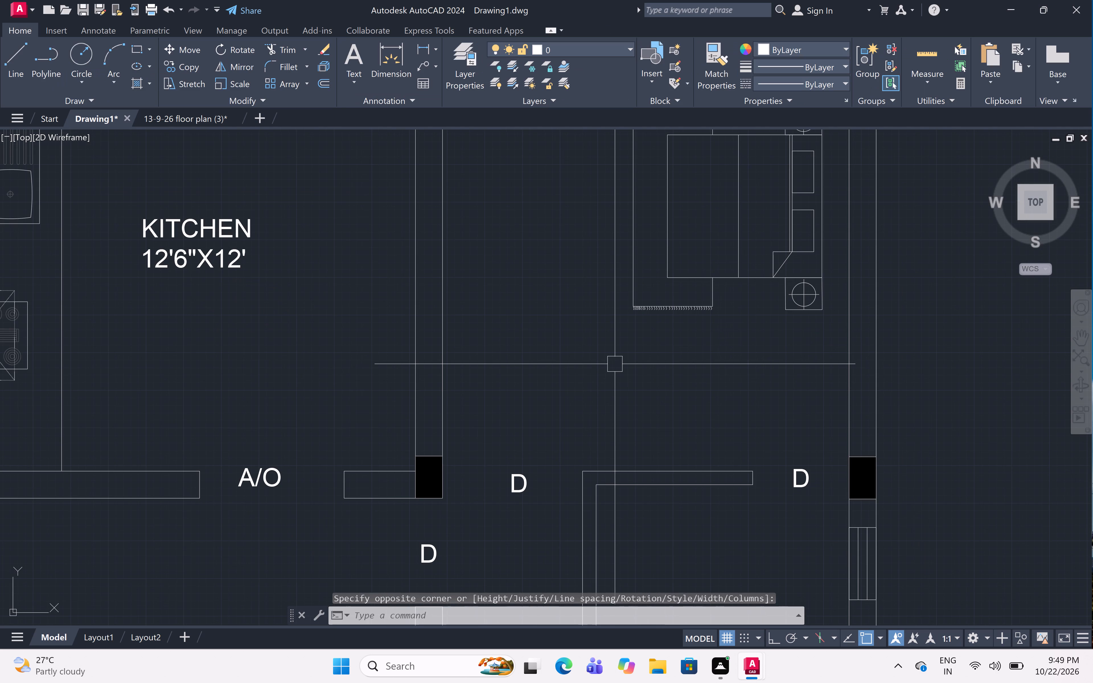
{"action": "type", "text": "MT"}
{"action": "key", "text": "space"}
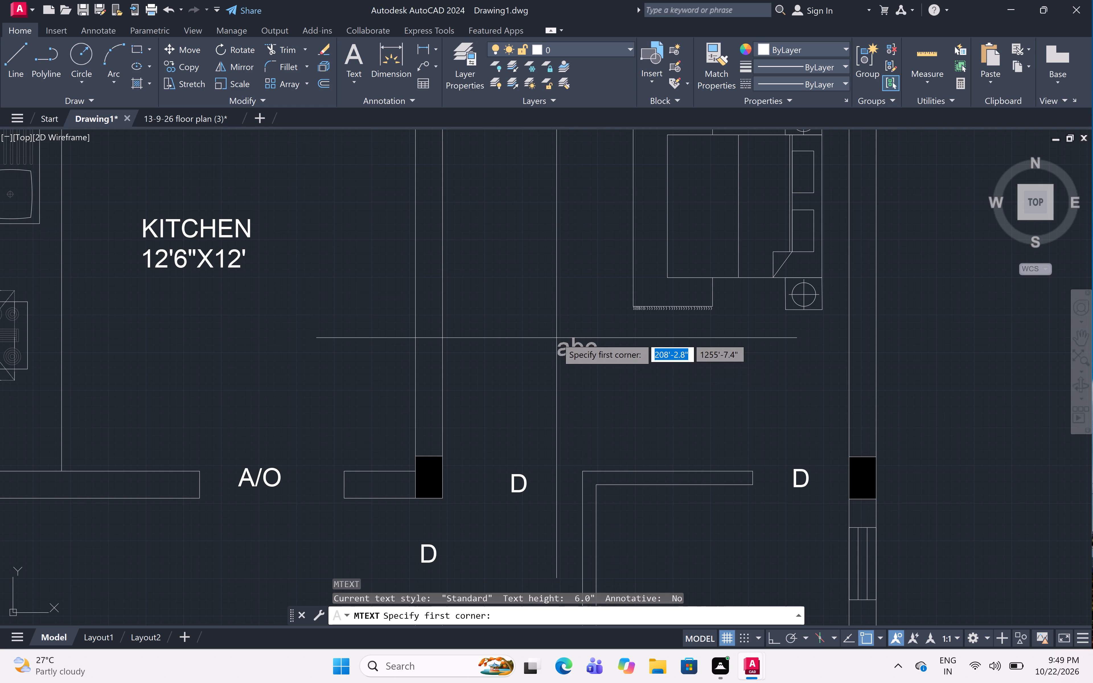
{"action": "left_click", "coordinate": [556, 336]}
{"action": "left_click", "coordinate": [763, 425]}
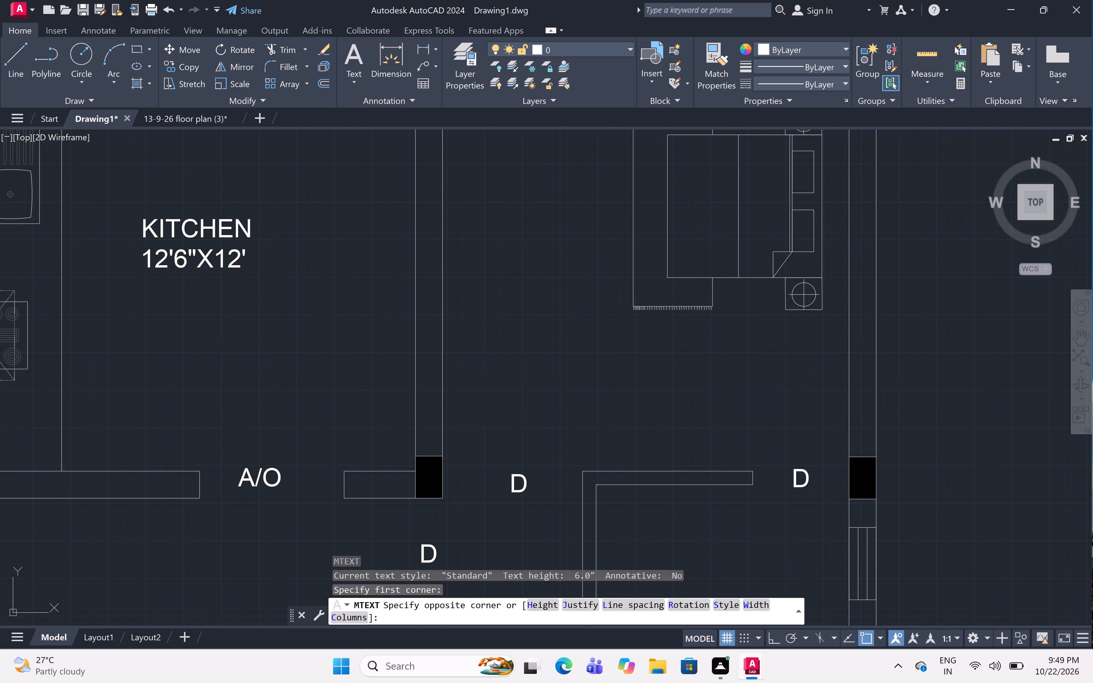
{"action": "type", "text": "BED"}
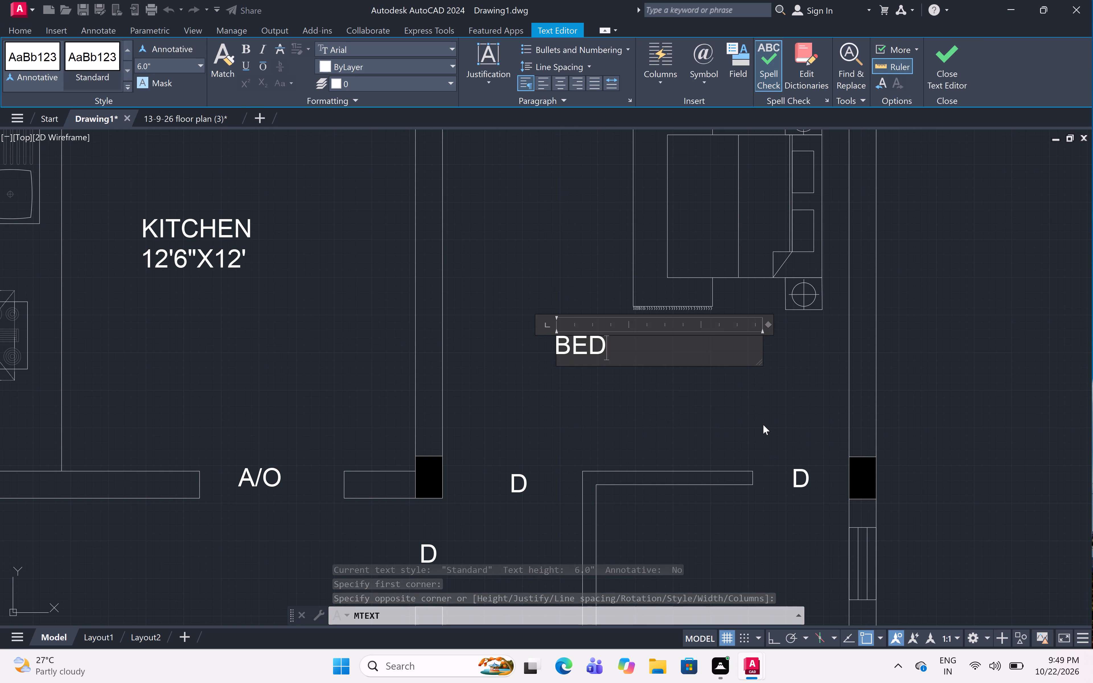
{"action": "type", "text": "ROOM"}
{"action": "key", "text": "Return"}
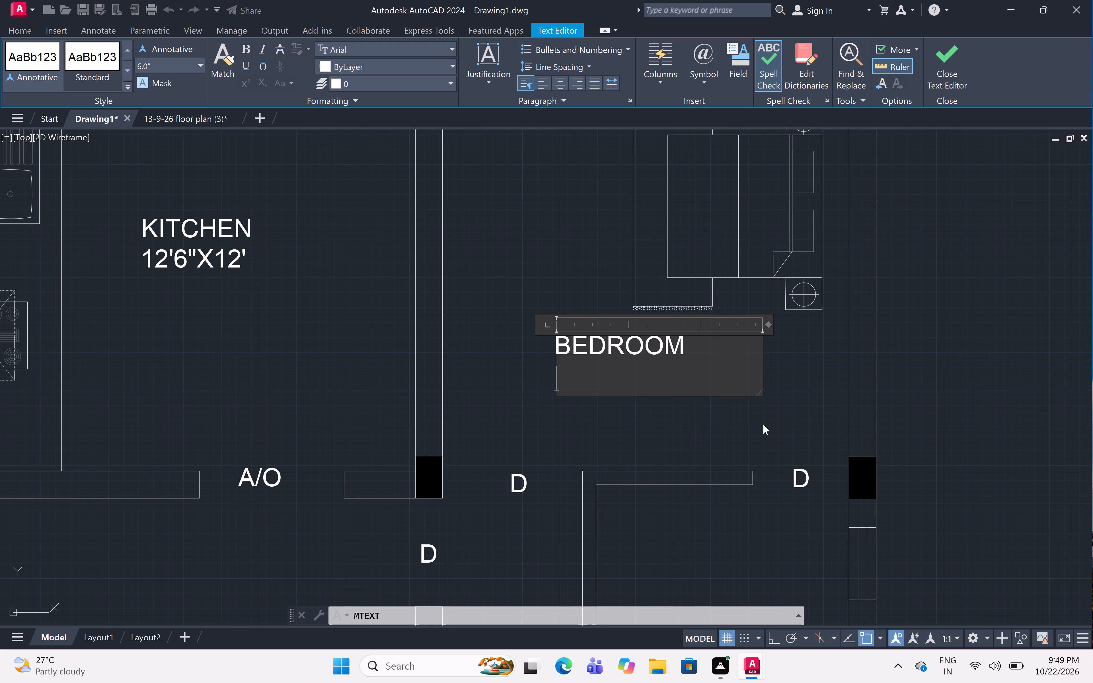
{"action": "type", "text": "11'"}
{"action": "type", "text": "3\""}
{"action": "key", "text": "x"}
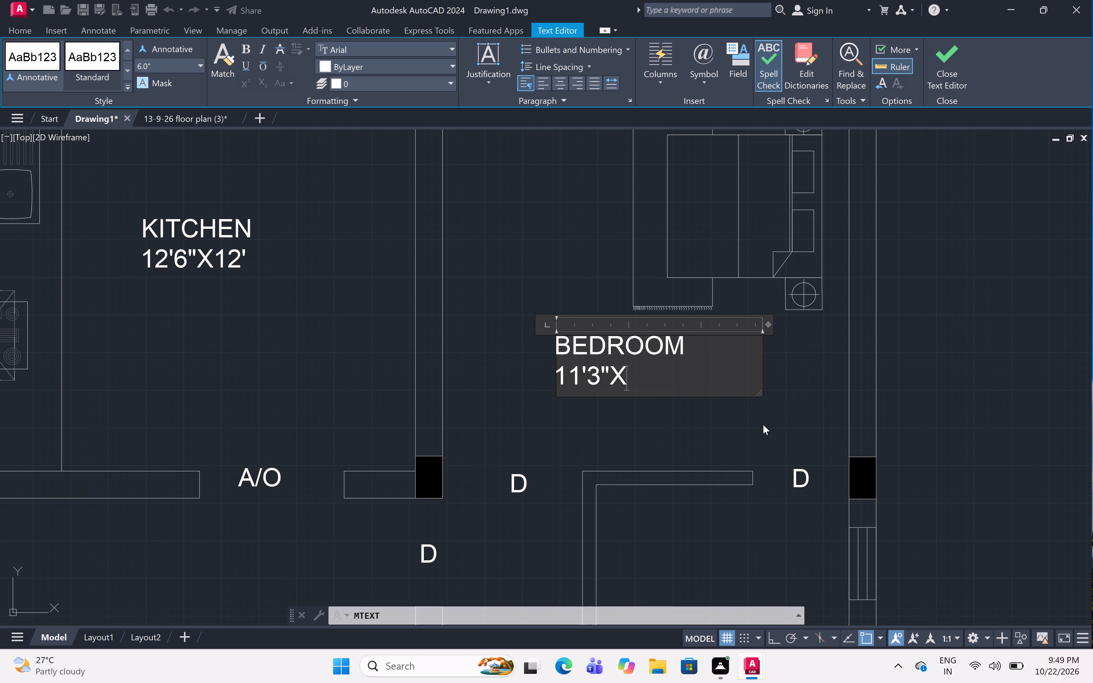
{"action": "type", "text": "12'"}
{"action": "scroll", "coordinate": [579, 382], "scroll_direction": "up", "scroll_amount": 1}
{"action": "left_click", "coordinate": [547, 372]}
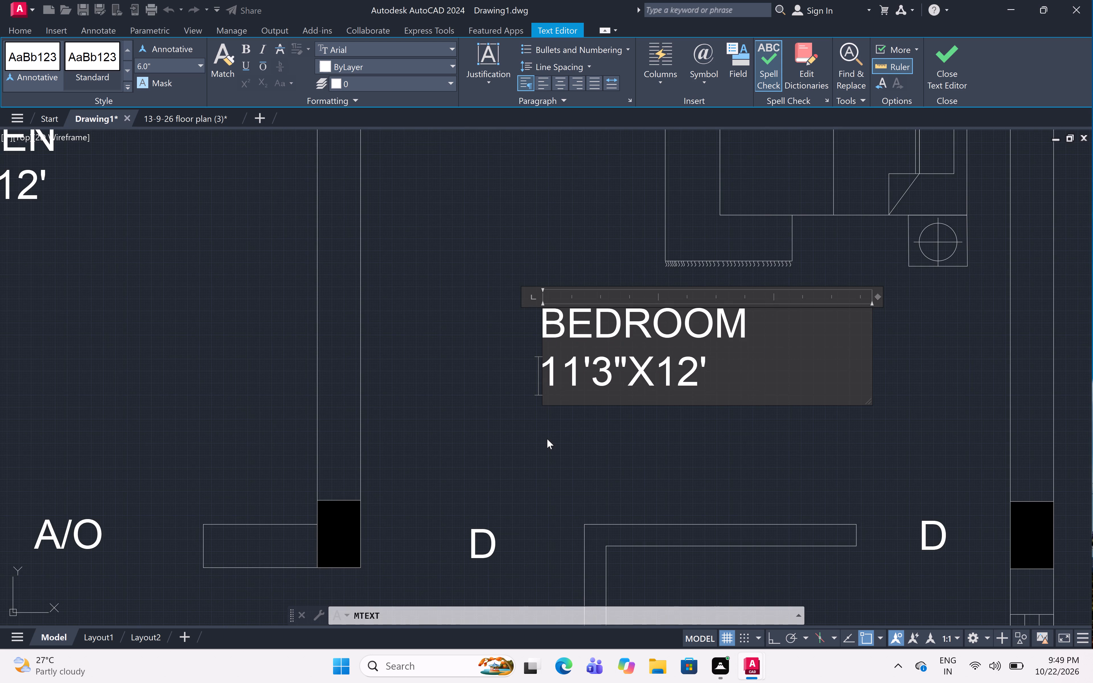
{"action": "key", "text": "space"}
{"action": "key", "text": "space"}
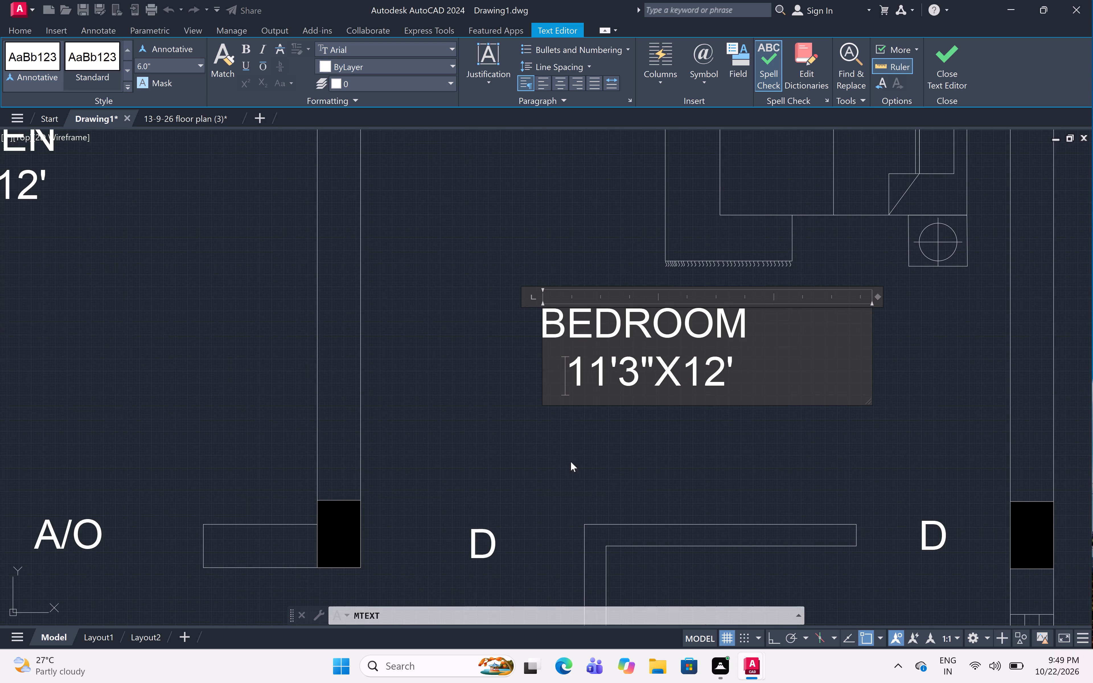
{"action": "left_click", "coordinate": [593, 448]}
Add a multiline text label TOILET with 7'X4' indented beneath it, in the small room directly below the upper-right bedroom.
{"action": "scroll", "coordinate": [642, 339], "scroll_direction": "down", "scroll_amount": 5}
{"action": "scroll", "coordinate": [639, 388], "scroll_direction": "up", "scroll_amount": 2}
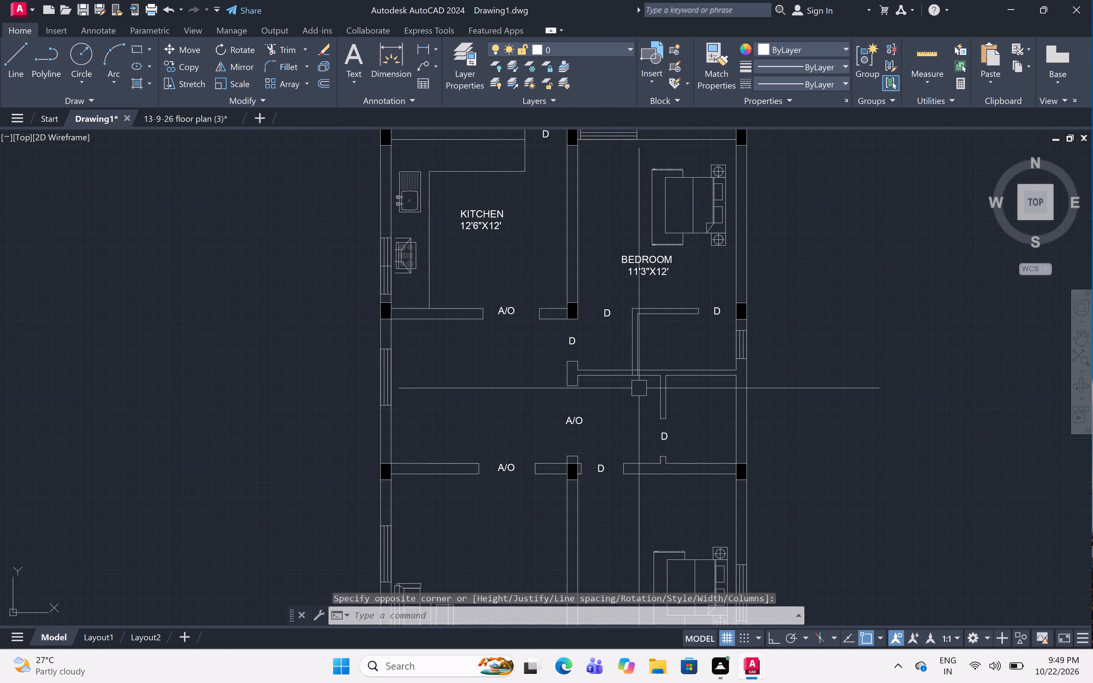
{"action": "middle_click_drag", "start_coordinate": [709, 341], "coordinate": [687, 357]}
{"action": "scroll", "coordinate": [687, 357], "scroll_direction": "up", "scroll_amount": 2}
{"action": "middle_click", "coordinate": [687, 357]}
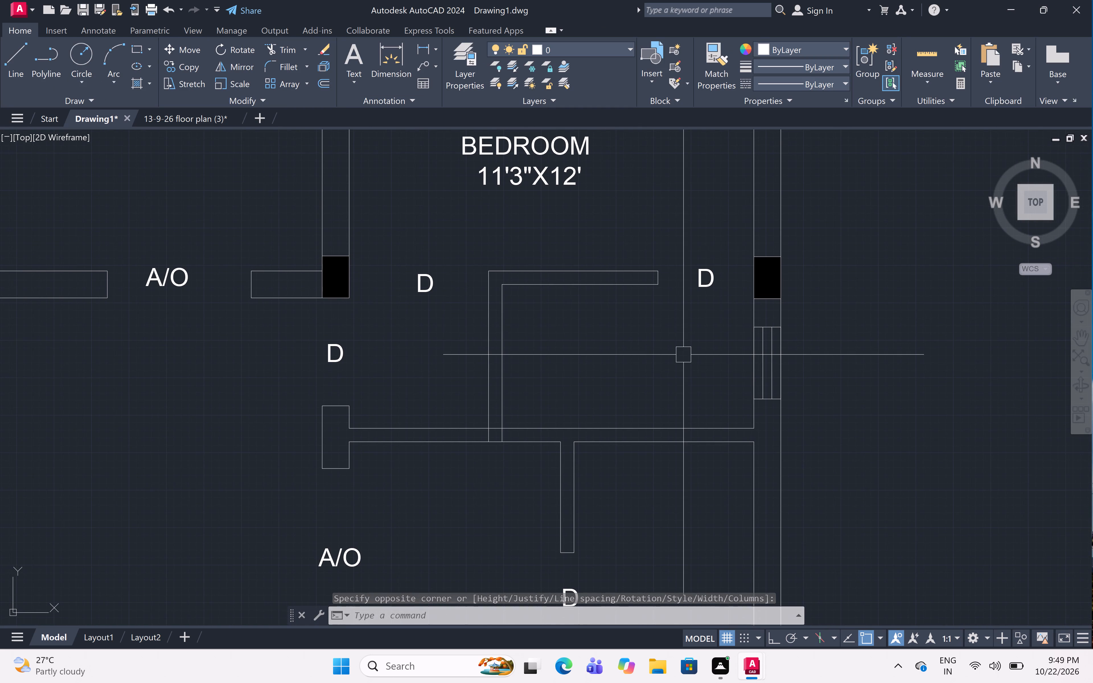
{"action": "type", "text": "MT"}
{"action": "key", "text": "space"}
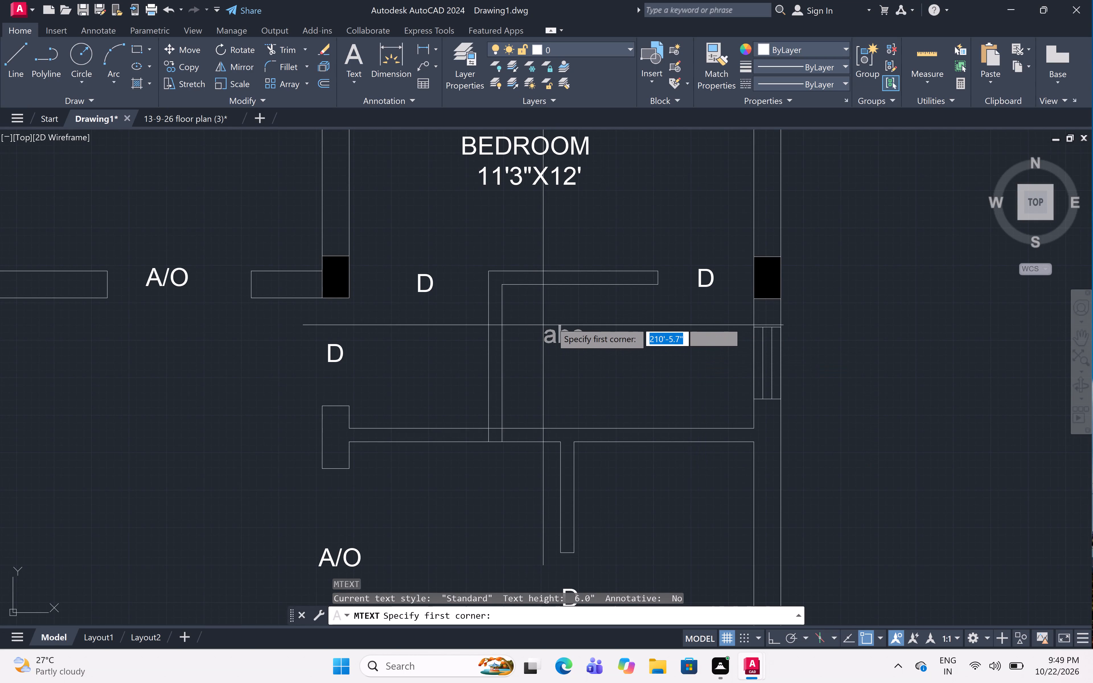
{"action": "left_click", "coordinate": [551, 320]}
{"action": "left_click", "coordinate": [663, 383]}
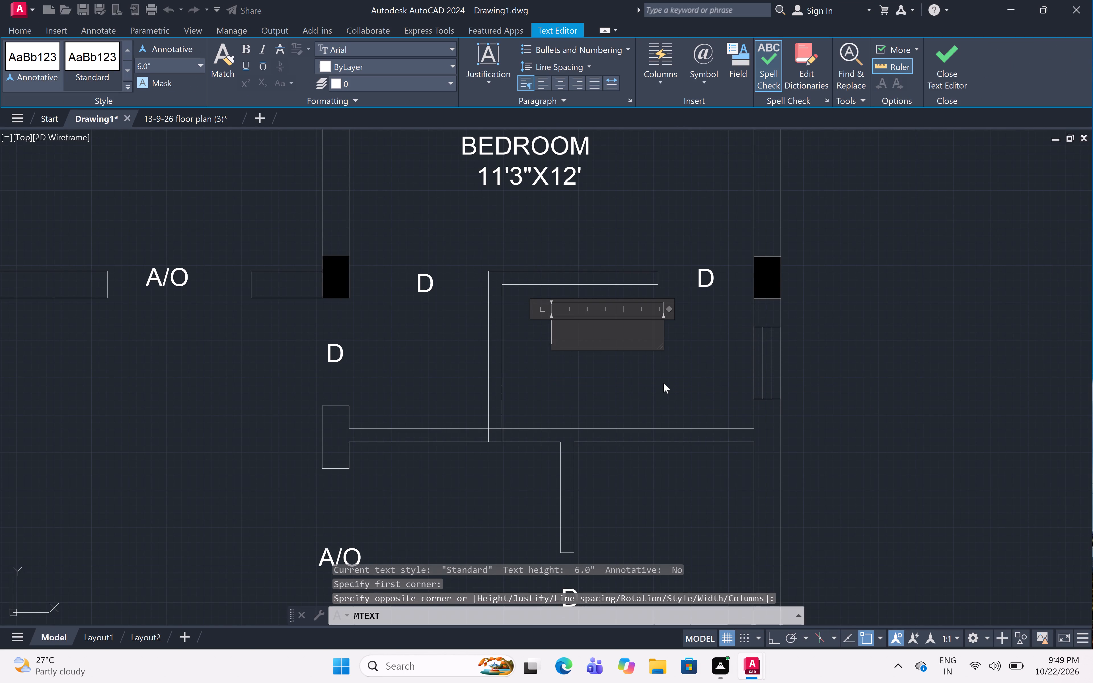
{"action": "type", "text": "TOILET"}
{"action": "key", "text": "Return"}
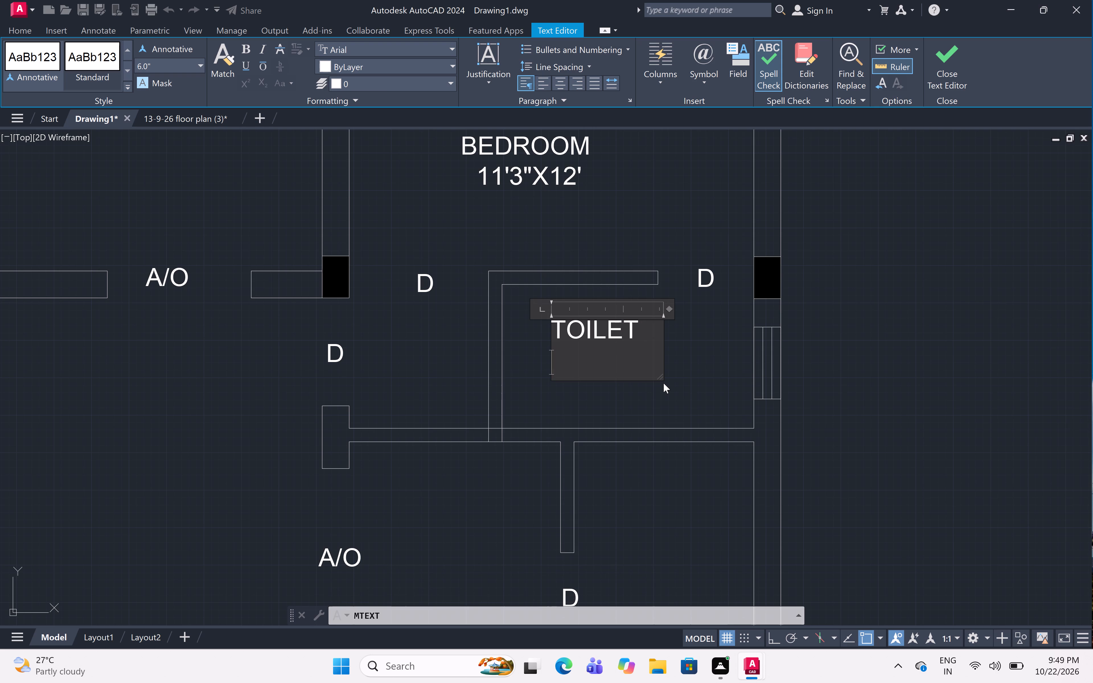
{"action": "key", "text": "space"}
{"action": "key", "text": "space"}
{"action": "type", "text": "7'X"}
{"action": "type", "text": "4'"}
{"action": "scroll", "coordinate": [564, 351], "scroll_direction": "up", "scroll_amount": 3}
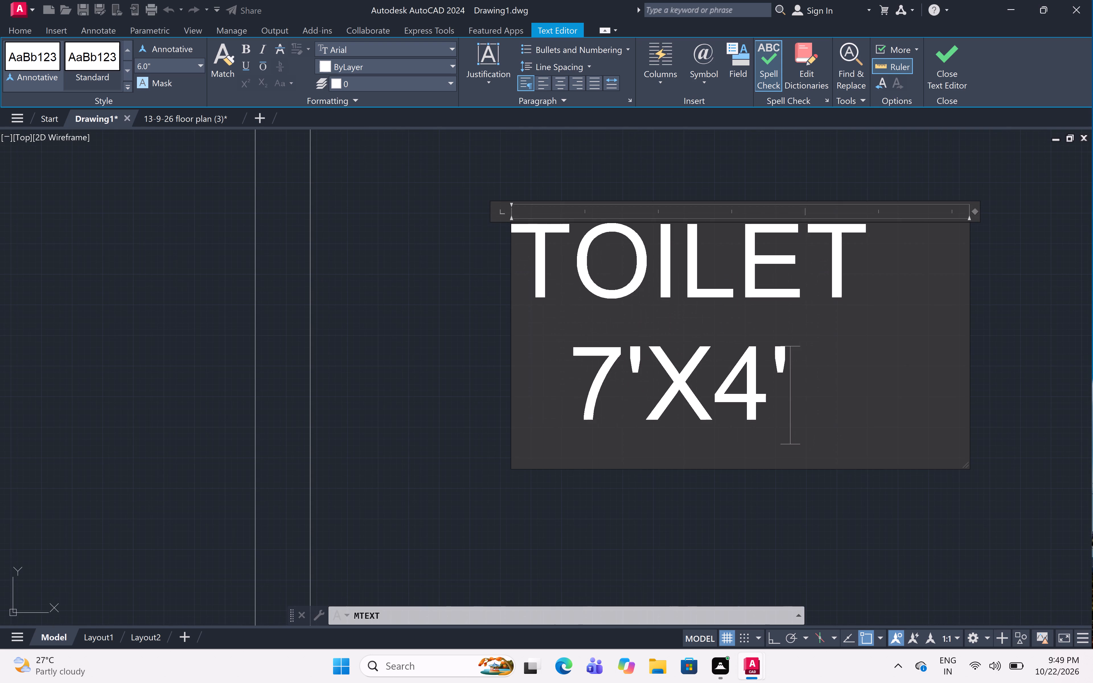
{"action": "left_click", "coordinate": [573, 372]}
{"action": "key", "text": "space"}
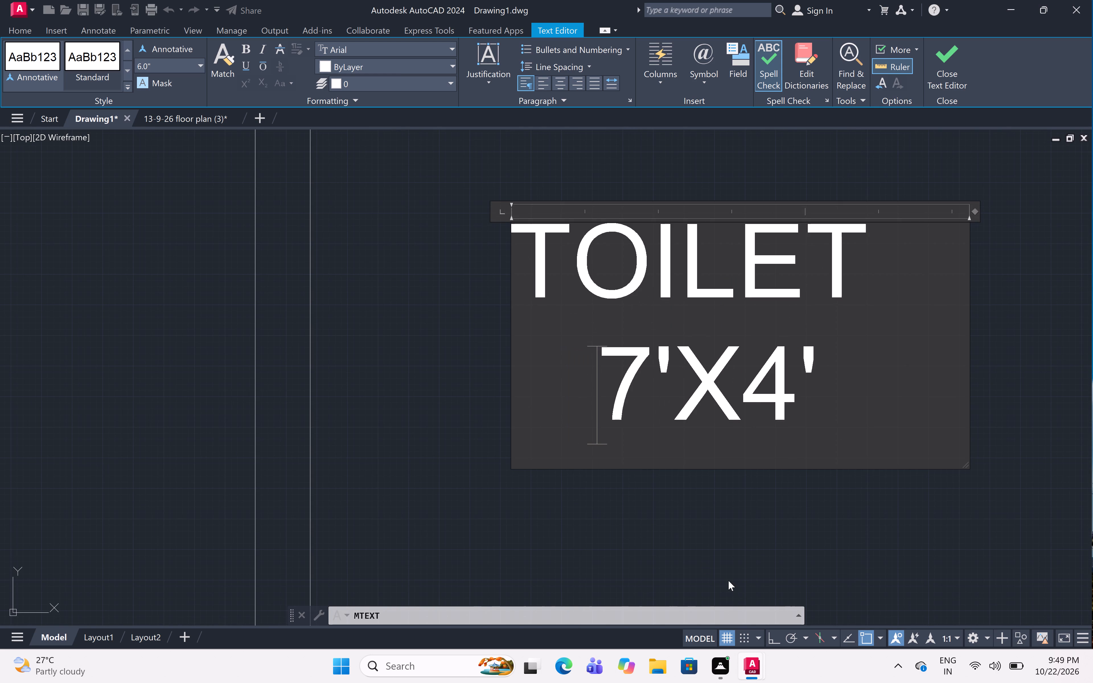
{"action": "left_click_drag", "start_coordinate": [728, 581], "coordinate": [737, 584]}
{"action": "scroll", "coordinate": [685, 402], "scroll_direction": "down", "scroll_amount": 8}
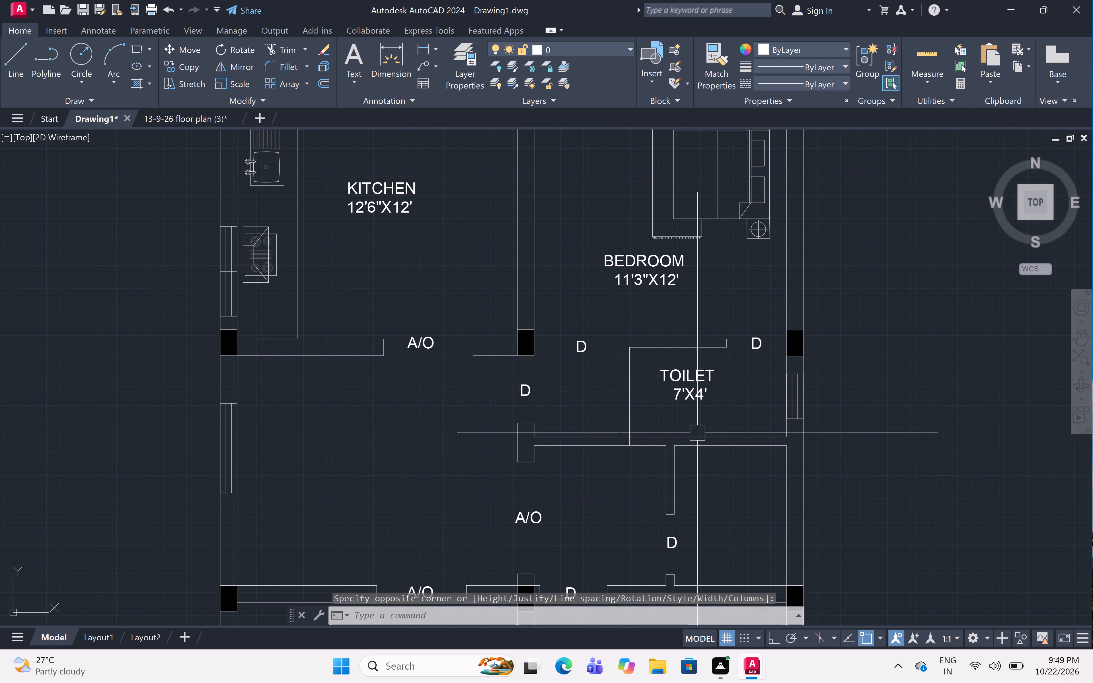
{"action": "middle_click_drag", "start_coordinate": [698, 433], "coordinate": [701, 383]}
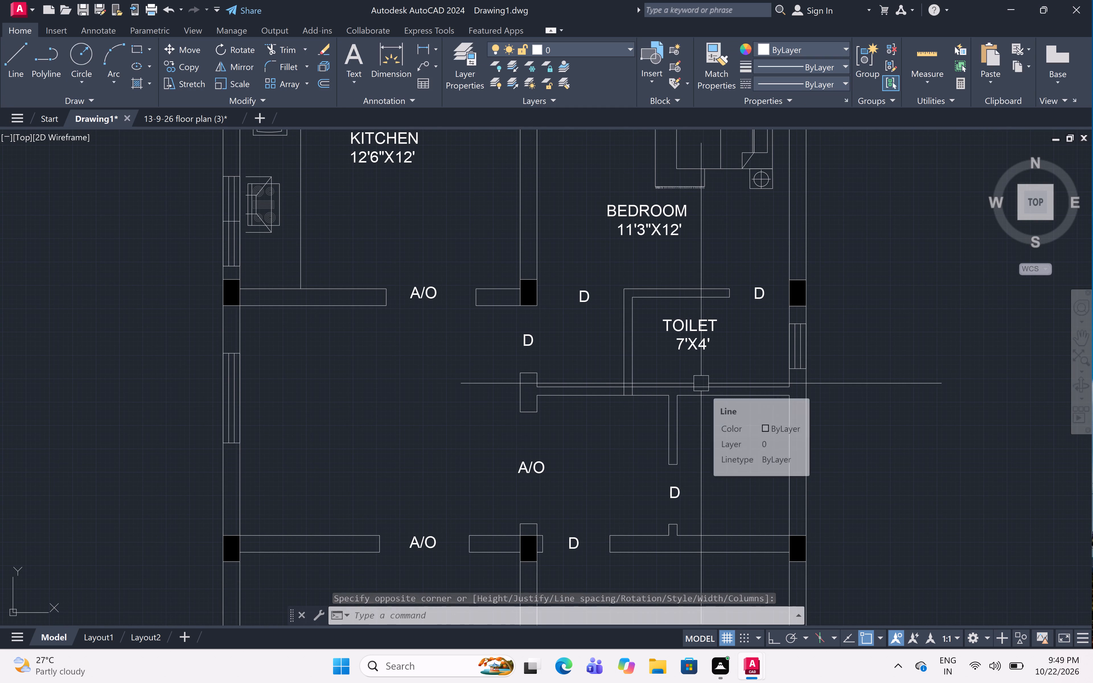
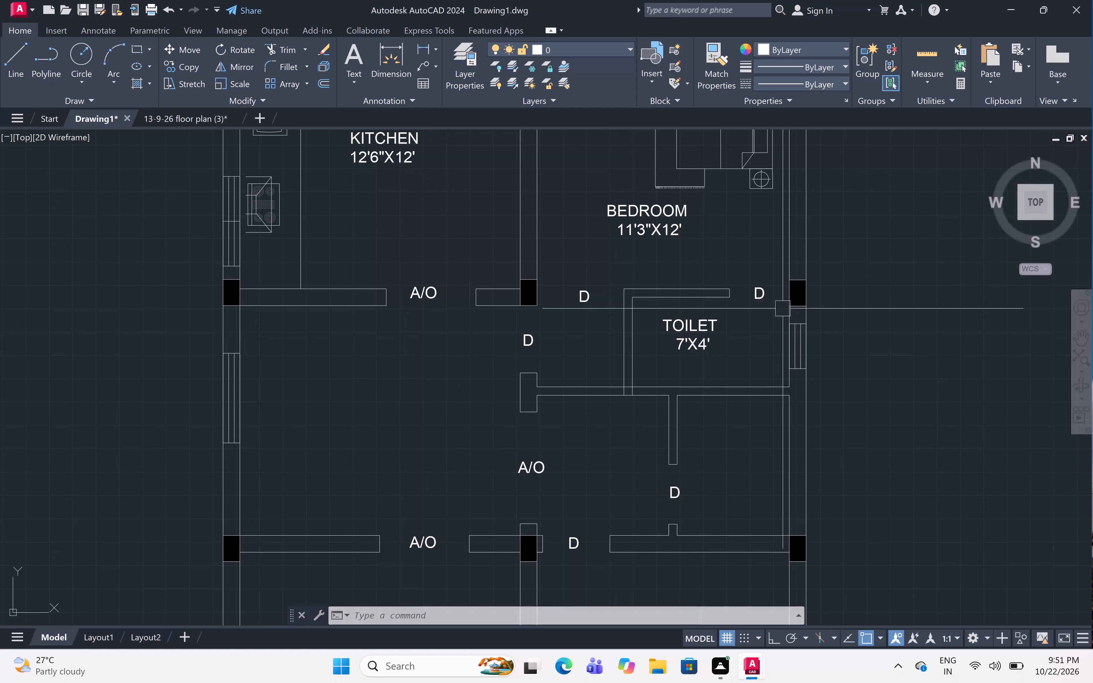
Add a multiline text label DINING, indented above 12'6"X10'3", in the room directly below the kitchen.
{"action": "scroll", "coordinate": [746, 326], "scroll_direction": "down", "scroll_amount": 1}
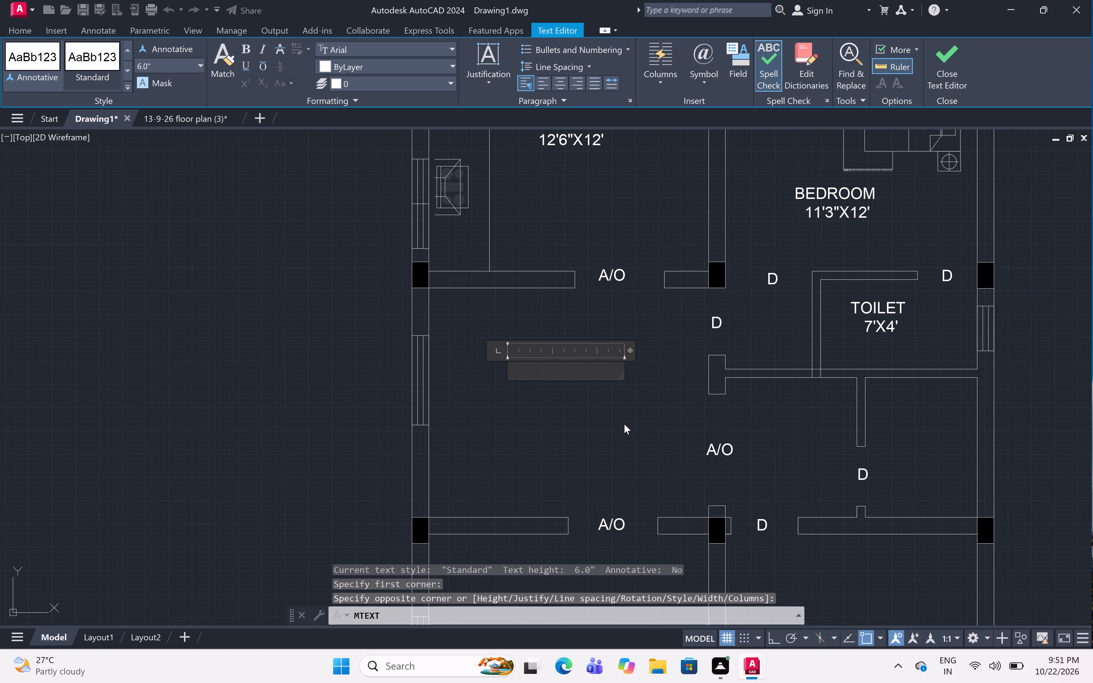
{"action": "key", "text": "space"}
{"action": "key", "text": "space"}
{"action": "key", "text": "space"}
{"action": "type", "text": "DINING"}
{"action": "key", "text": "Return"}
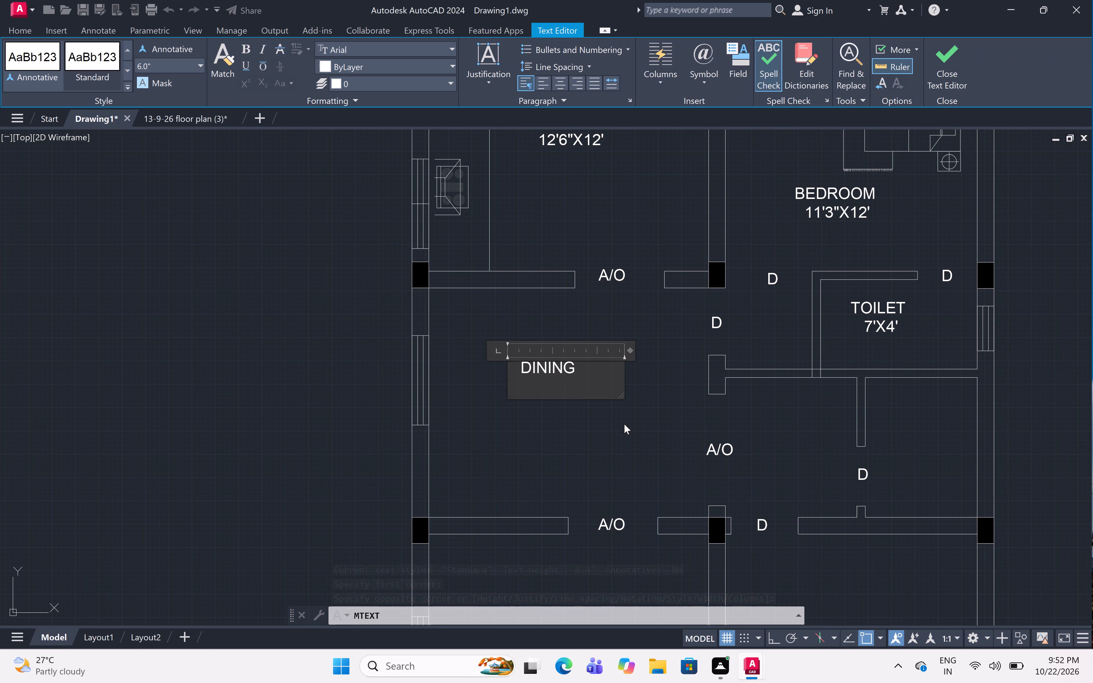
{"action": "type", "text": "12'6"}
{"action": "key", "text": "shift+quotedbl"}
{"action": "key", "text": "x"}
{"action": "type", "text": "10'3\""}
{"action": "scroll", "coordinate": [588, 365], "scroll_direction": "up", "scroll_amount": 2}
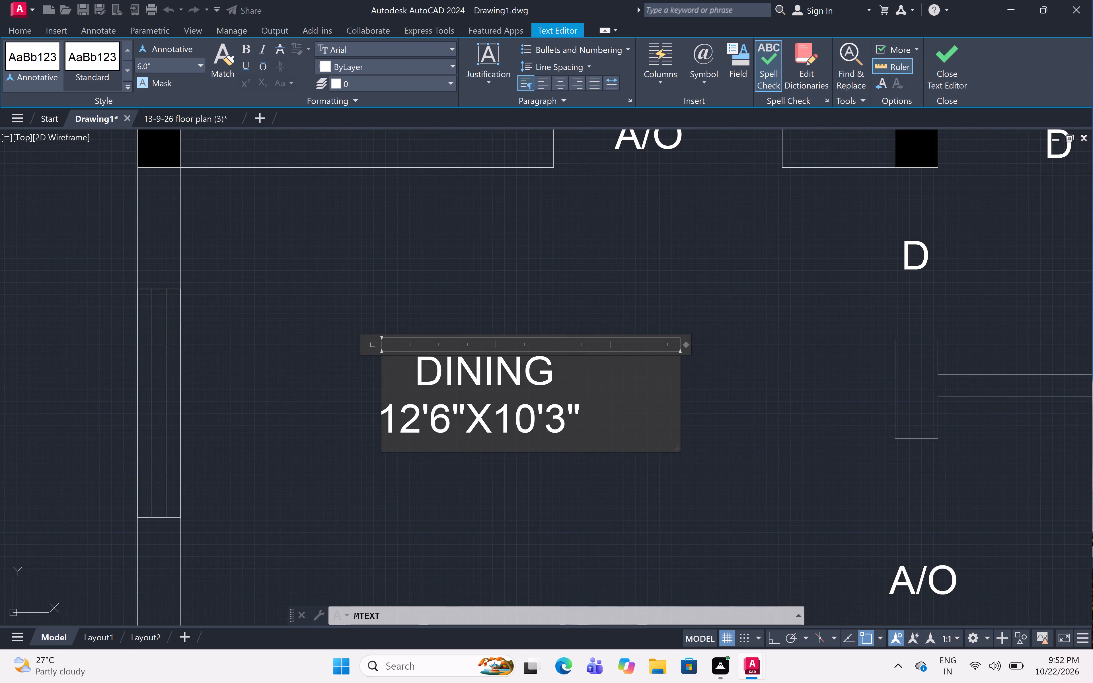
{"action": "left_click", "coordinate": [409, 376]}
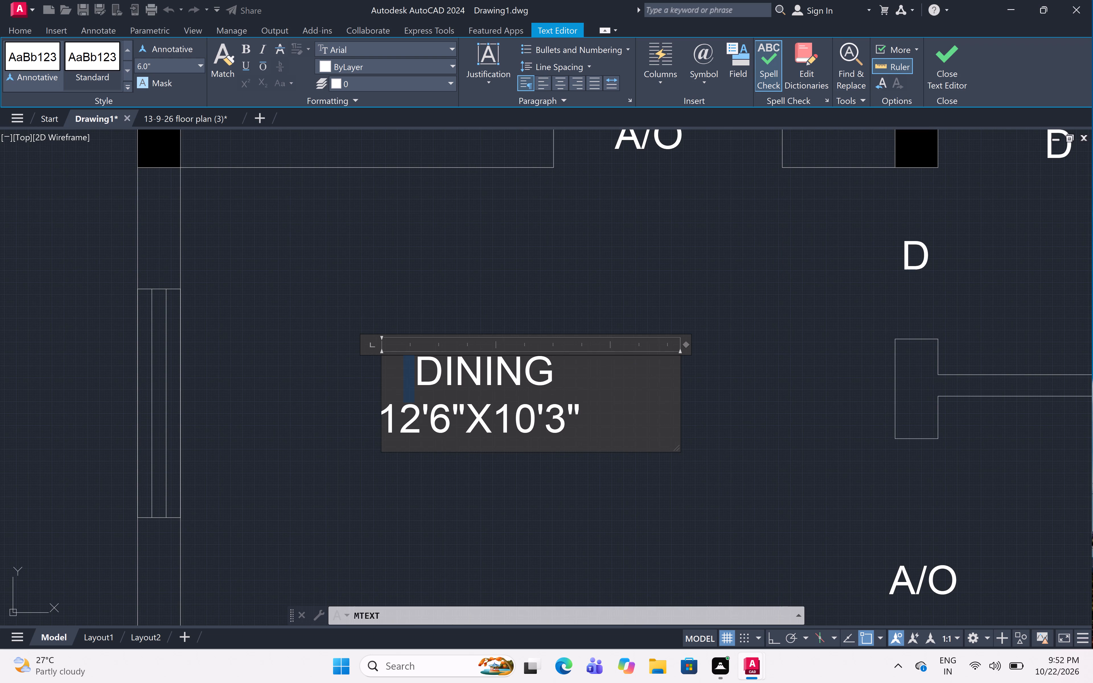
{"action": "key", "text": "BackSpace"}
{"action": "left_click", "coordinate": [439, 448]}
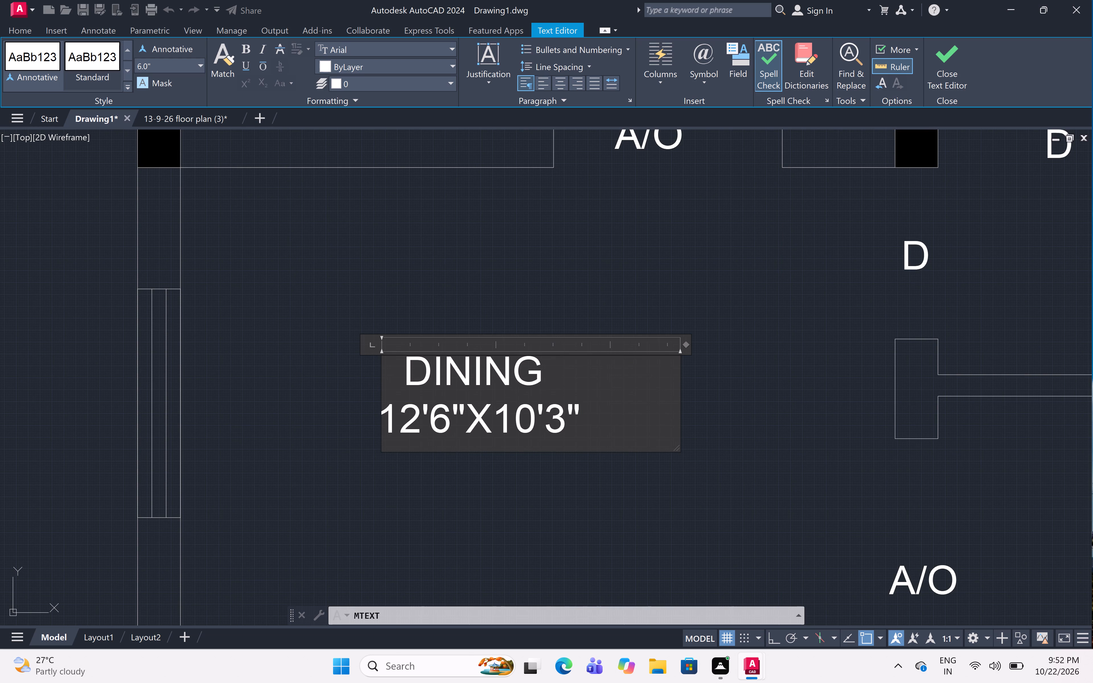
{"action": "left_click", "coordinate": [468, 498]}
Start a multiline text label beside the coffee table in the sofa room, with HALL indented on its first line.
{"action": "scroll", "coordinate": [494, 371], "scroll_direction": "down", "scroll_amount": 4}
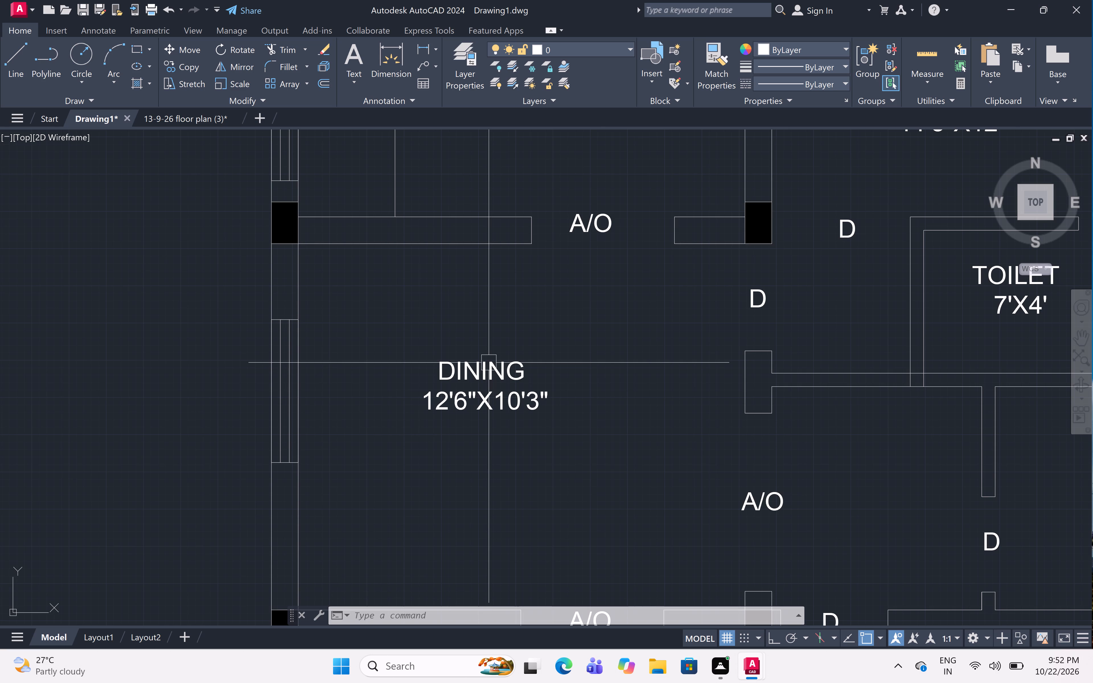
{"action": "scroll", "coordinate": [489, 352], "scroll_direction": "down", "scroll_amount": 4}
{"action": "middle_click_drag", "start_coordinate": [495, 468], "coordinate": [506, 408]}
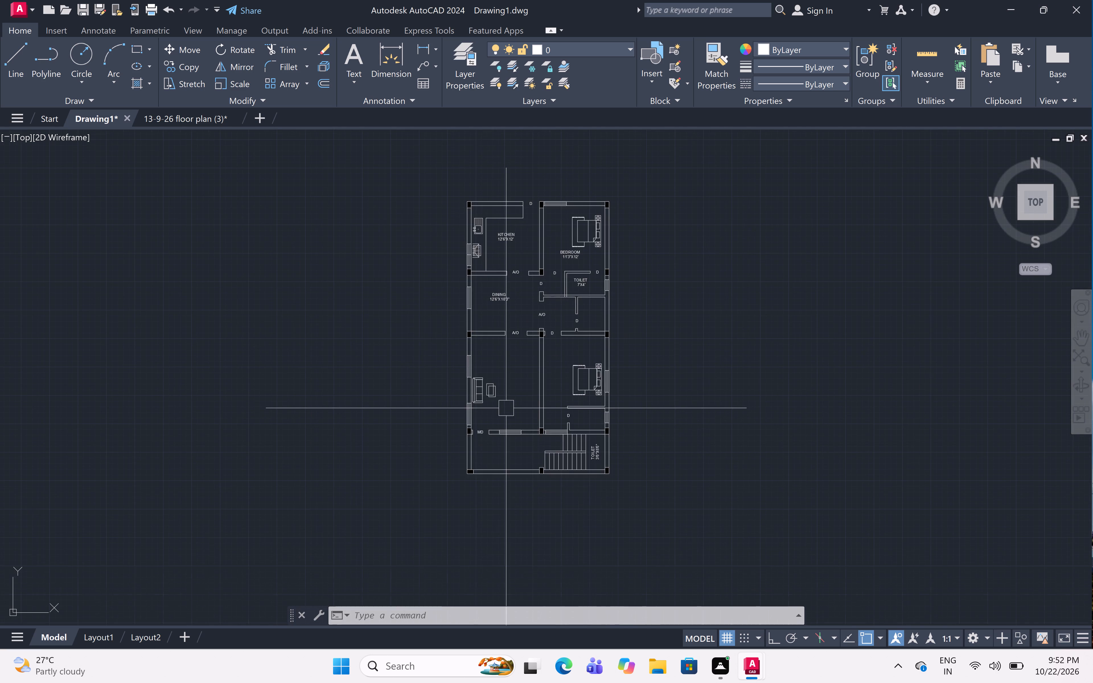
{"action": "scroll", "coordinate": [506, 409], "scroll_direction": "up", "scroll_amount": 2}
{"action": "type", "text": "MT"}
{"action": "key", "text": "space"}
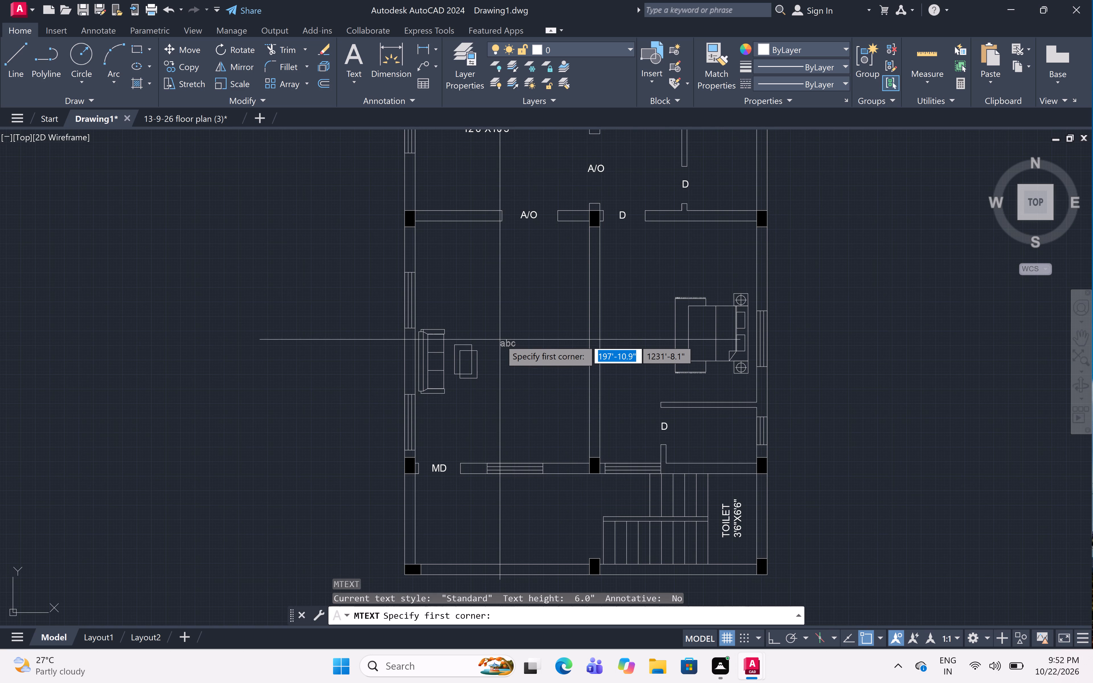
{"action": "scroll", "coordinate": [499, 336], "scroll_direction": "up", "scroll_amount": 2}
{"action": "left_click", "coordinate": [497, 328]}
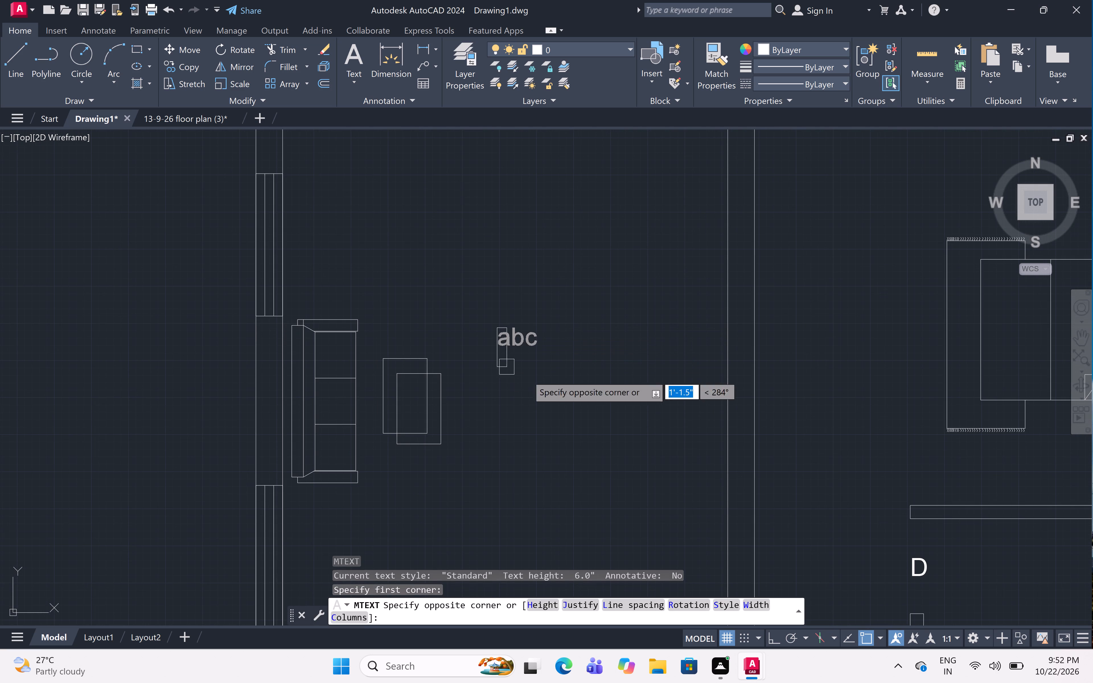
{"action": "left_click", "coordinate": [657, 404]}
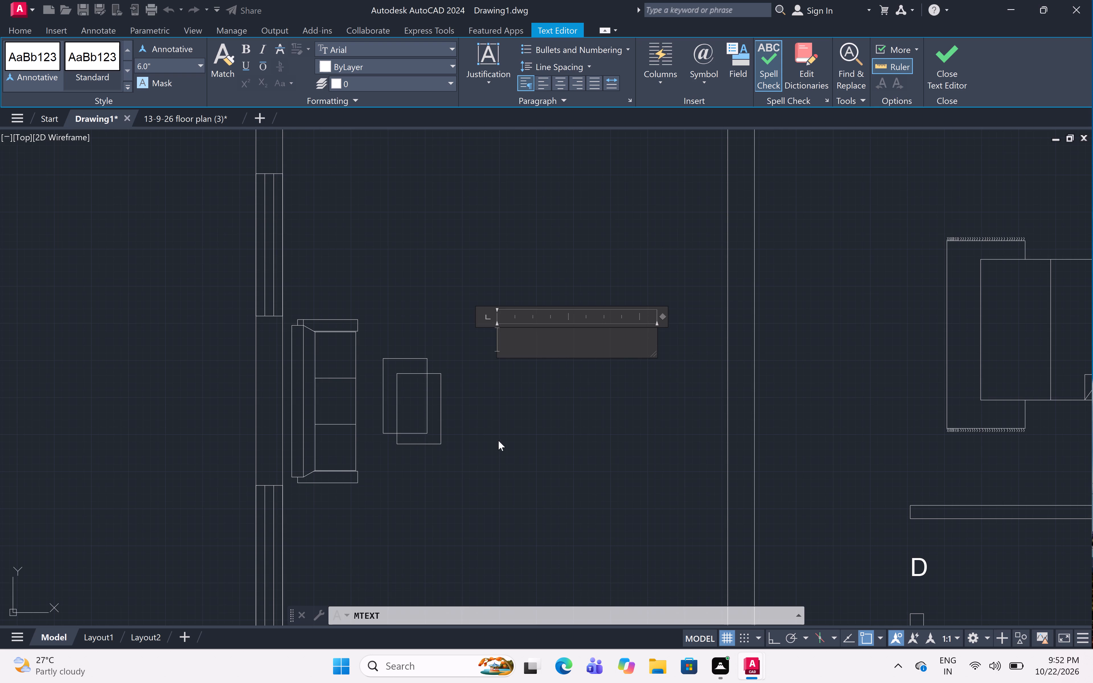
{"action": "scroll", "coordinate": [549, 366], "scroll_direction": "down", "scroll_amount": 3}
{"action": "scroll", "coordinate": [549, 402], "scroll_direction": "up", "scroll_amount": 2}
{"action": "middle_click_drag", "start_coordinate": [549, 402], "coordinate": [545, 428]}
{"action": "scroll", "coordinate": [541, 399], "scroll_direction": "up", "scroll_amount": 1}
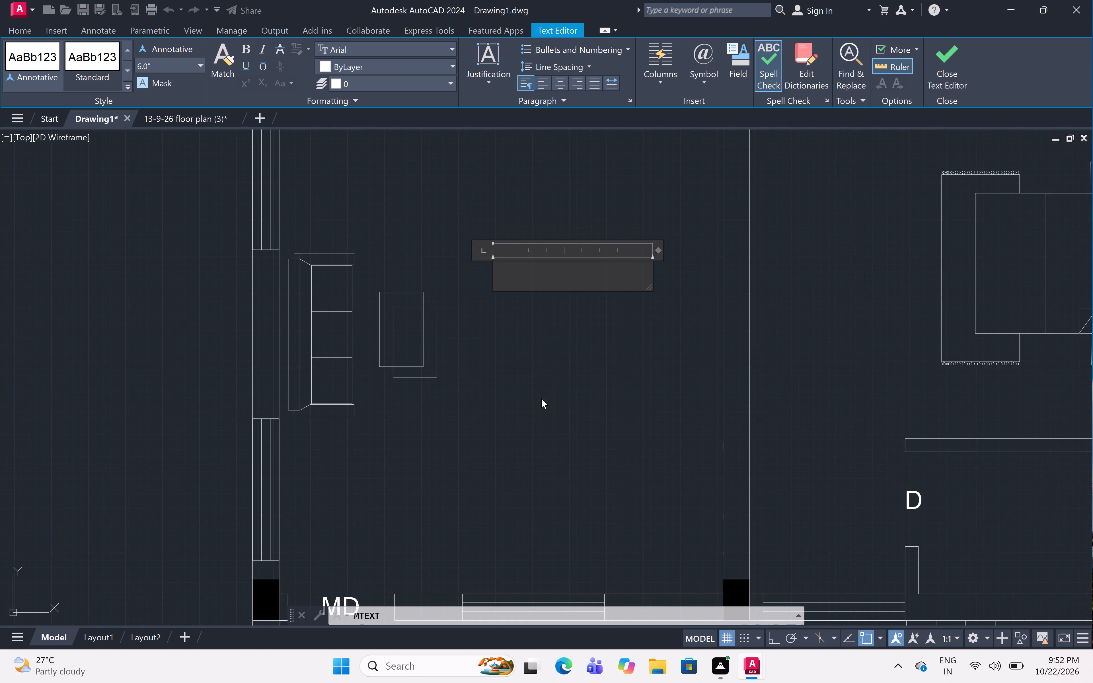
{"action": "middle_click_drag", "start_coordinate": [541, 398], "coordinate": [536, 456]}
{"action": "scroll", "coordinate": [536, 456], "scroll_direction": "up", "scroll_amount": 1}
{"action": "scroll", "coordinate": [539, 429], "scroll_direction": "up", "scroll_amount": 1}
{"action": "middle_click_drag", "start_coordinate": [539, 429], "coordinate": [536, 498]}
{"action": "scroll", "coordinate": [543, 454], "scroll_direction": "down", "scroll_amount": 1}
{"action": "middle_click_drag", "start_coordinate": [544, 453], "coordinate": [544, 453]}
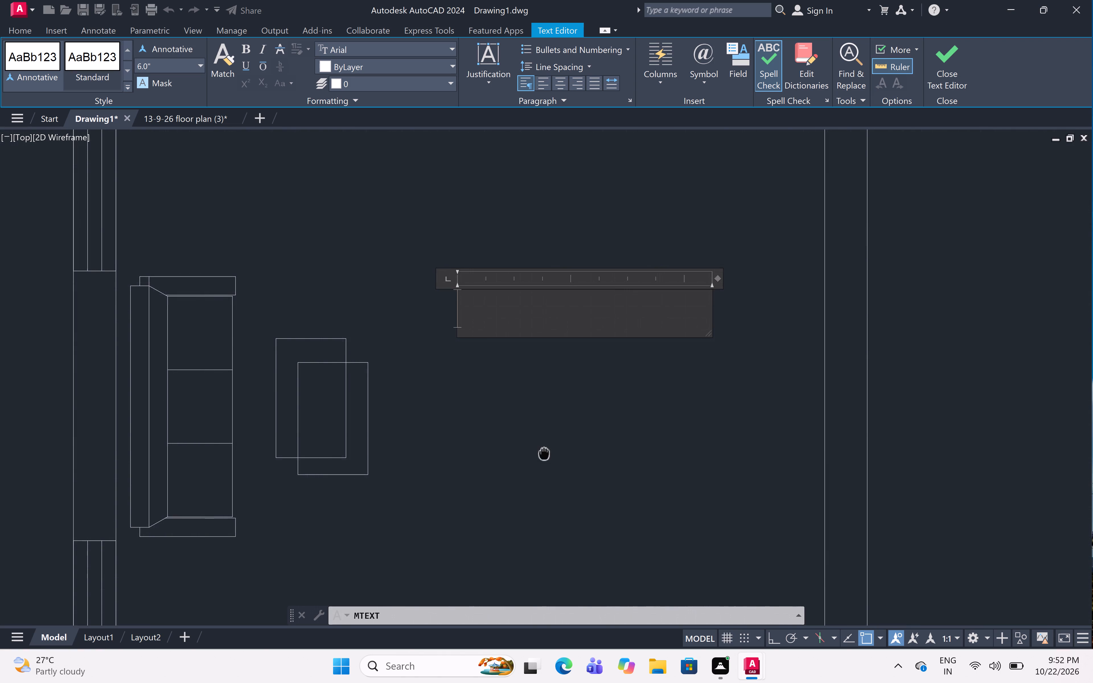
{"action": "middle_click_drag", "start_coordinate": [544, 453], "coordinate": [539, 501]}
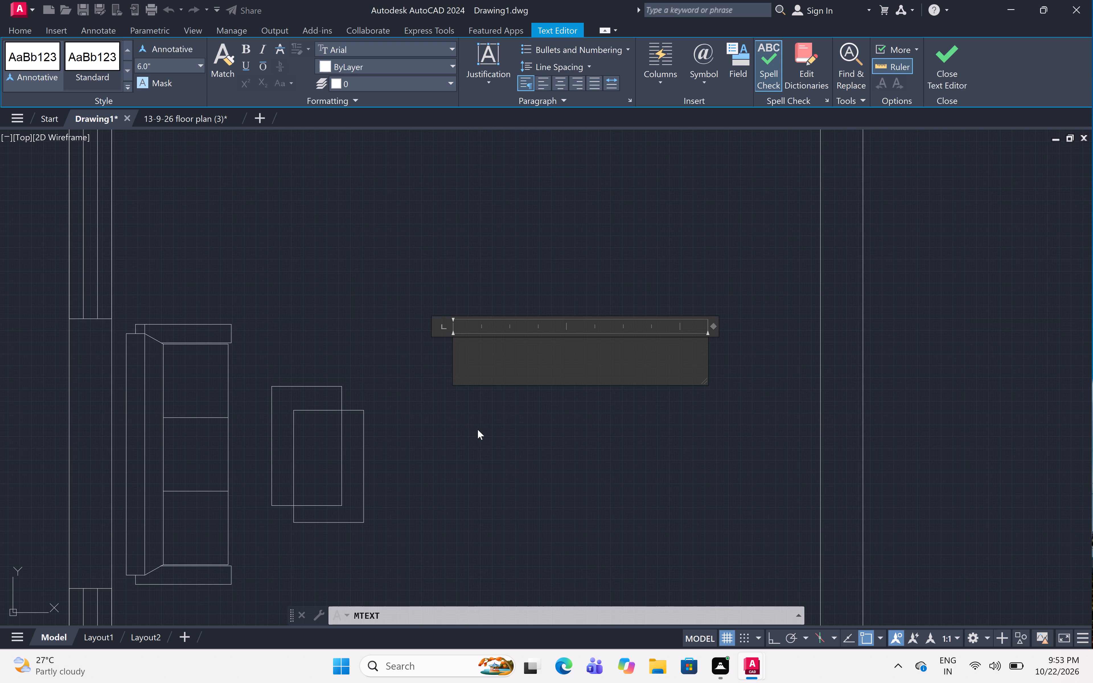
{"action": "key", "text": "space"}
{"action": "key", "text": "space"}
{"action": "key", "text": "space"}
{"action": "key", "text": "space"}
{"action": "type", "text": "HALL"}
{"action": "key", "text": "Return"}
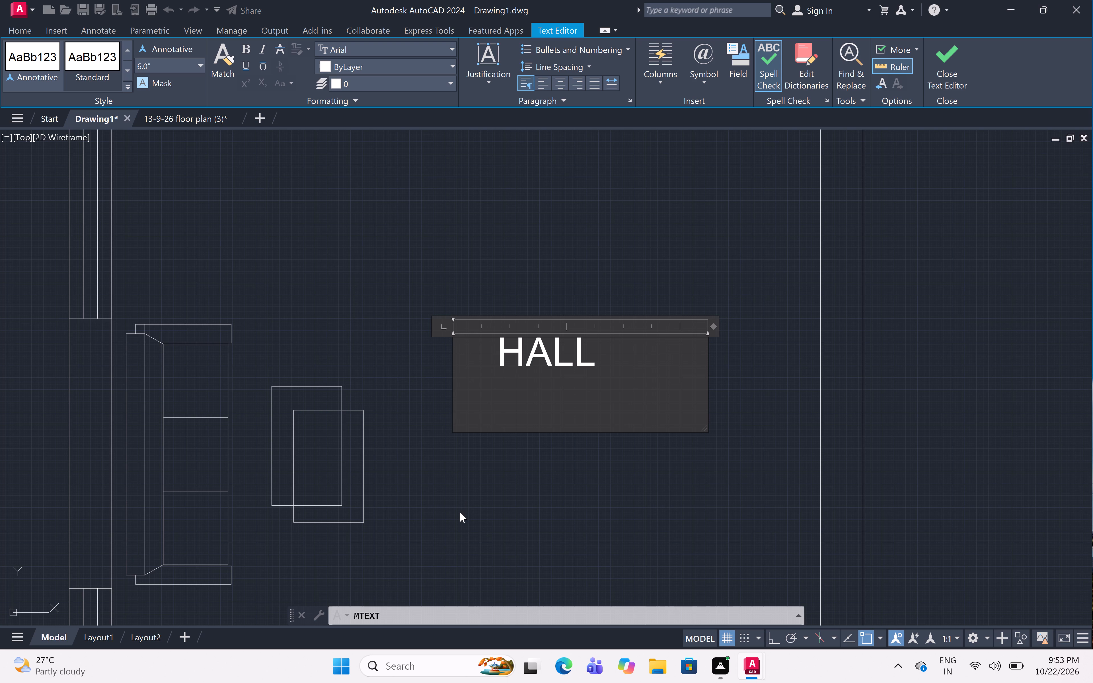
{"action": "scroll", "coordinate": [561, 376], "scroll_direction": "down", "scroll_amount": 4}
{"action": "scroll", "coordinate": [561, 380], "scroll_direction": "up", "scroll_amount": 3}
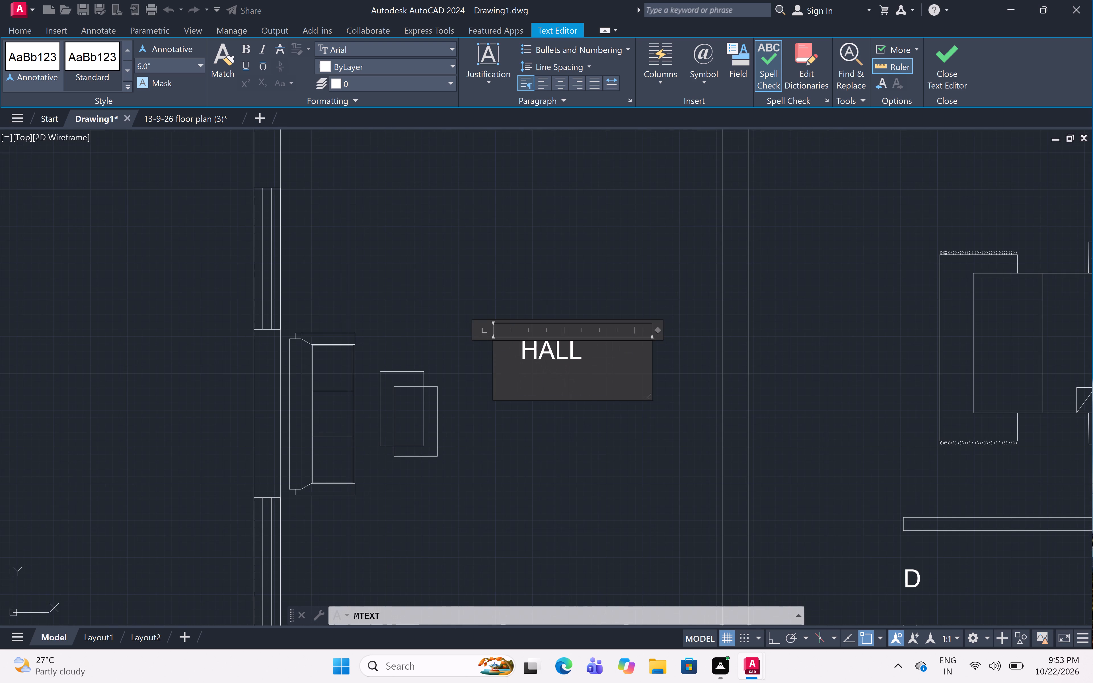
{"action": "scroll", "coordinate": [553, 429], "scroll_direction": "up", "scroll_amount": 1}
{"action": "middle_click_drag", "start_coordinate": [553, 427], "coordinate": [555, 491]}
{"action": "scroll", "coordinate": [547, 470], "scroll_direction": "up", "scroll_amount": 2}
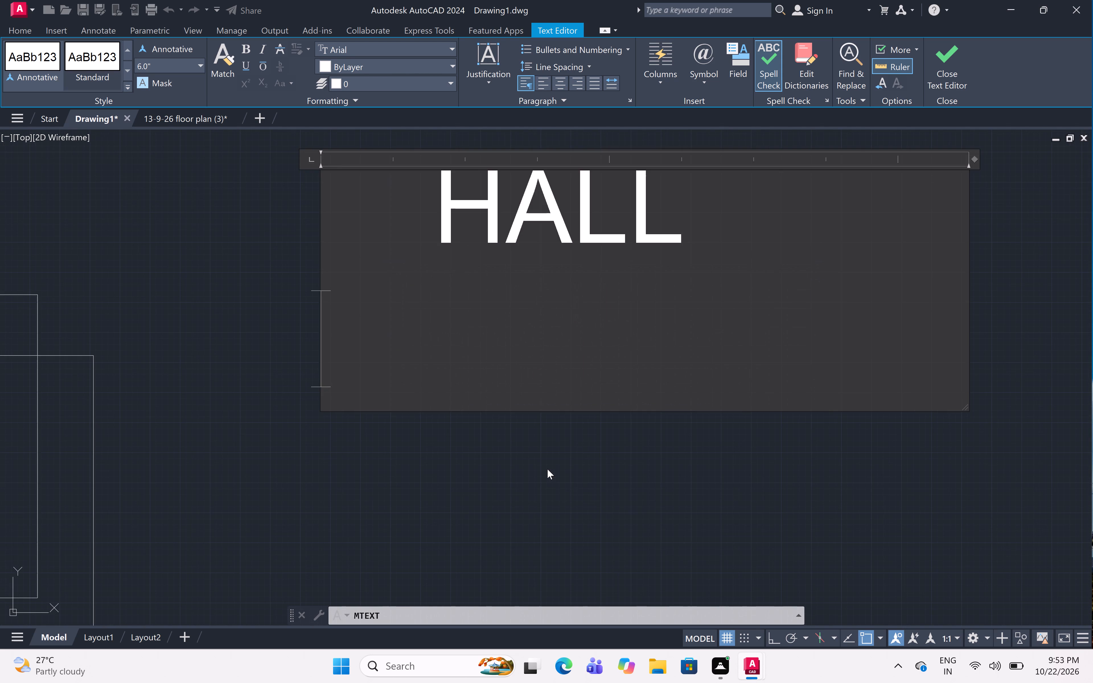
{"action": "scroll", "coordinate": [548, 463], "scroll_direction": "down", "scroll_amount": 1}
{"action": "left_click", "coordinate": [479, 308]}
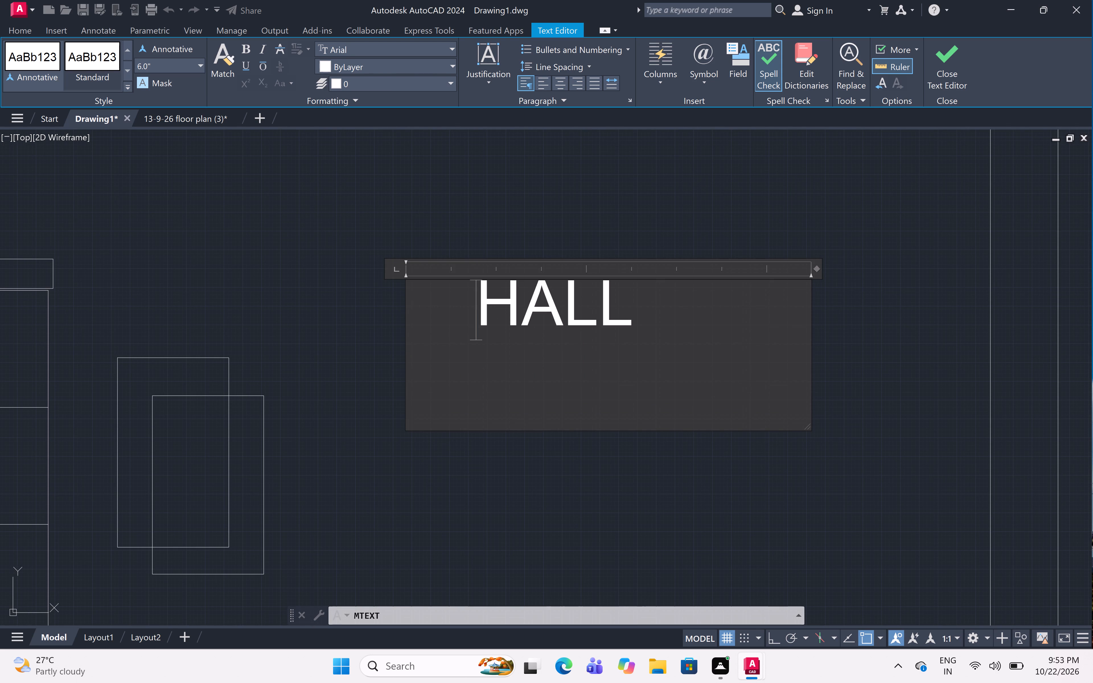
{"action": "key", "text": "space"}
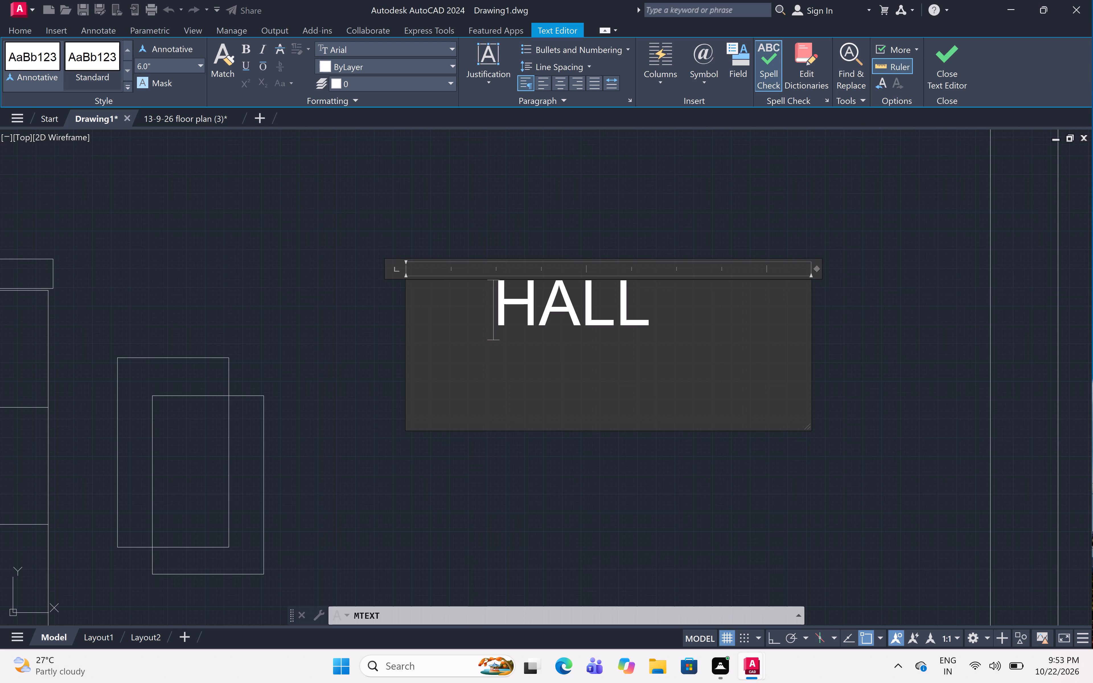
Enter the size 12'6"X17'6" on the line beneath HALL and finish the sofa room's label.
{"action": "left_click", "coordinate": [423, 390]}
{"action": "scroll", "coordinate": [447, 394], "scroll_direction": "down", "scroll_amount": 1}
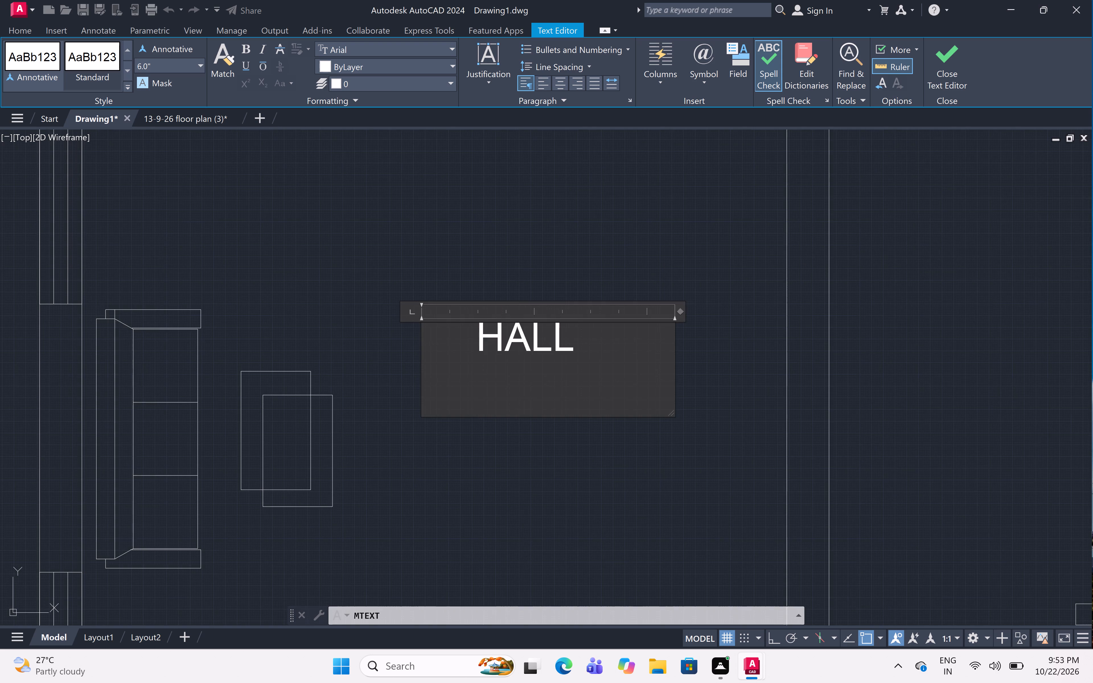
{"action": "scroll", "coordinate": [449, 398], "scroll_direction": "up", "scroll_amount": 1}
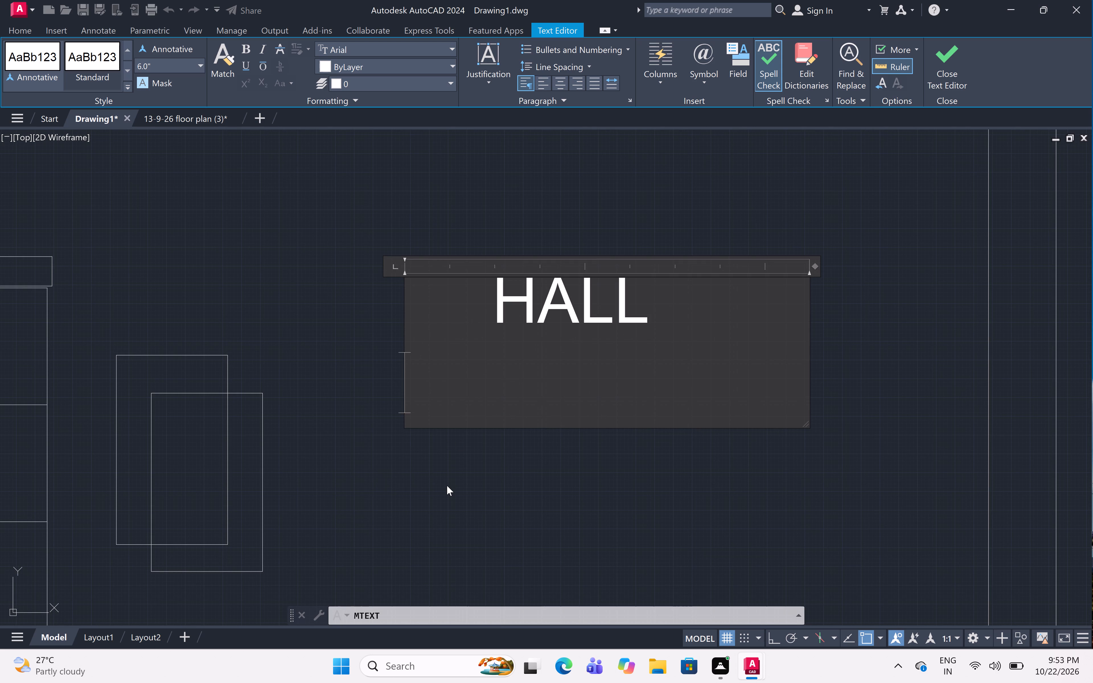
{"action": "type", "text": "12'"}
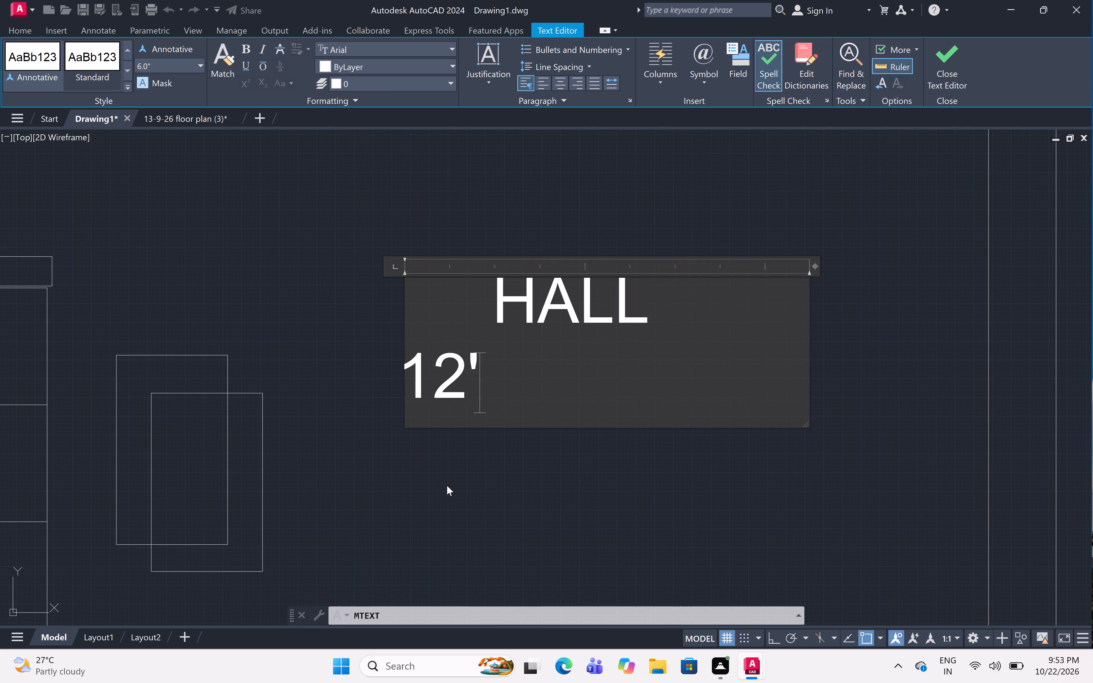
{"action": "key", "text": "0"}
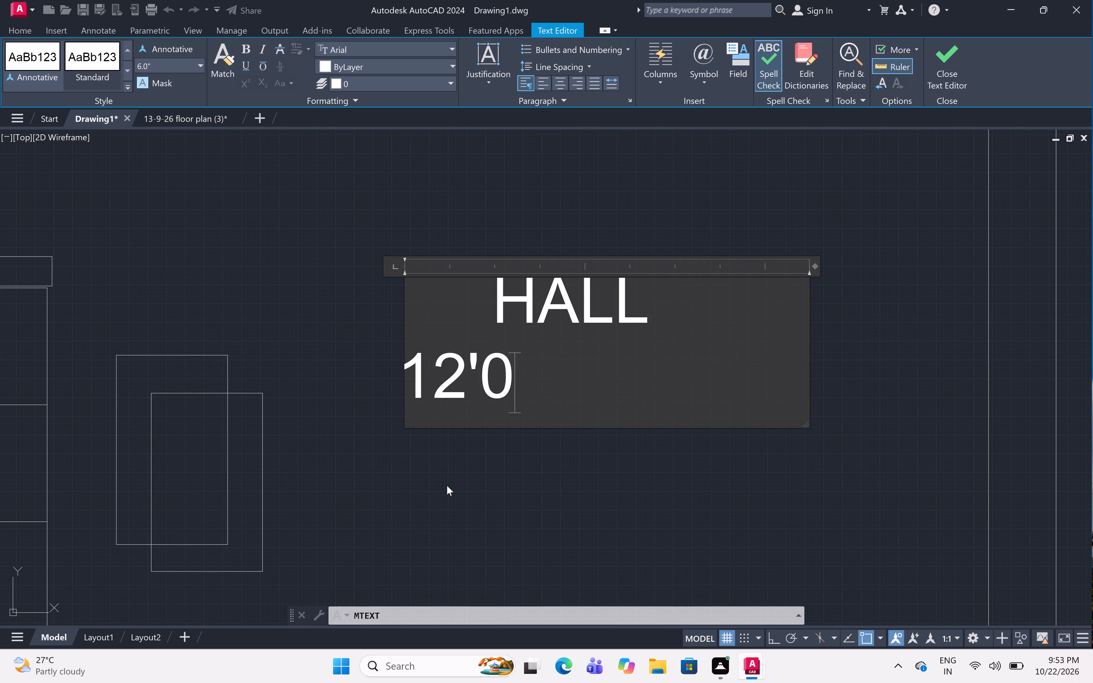
{"action": "key", "text": "shift+quotedbl"}
{"action": "key", "text": "x"}
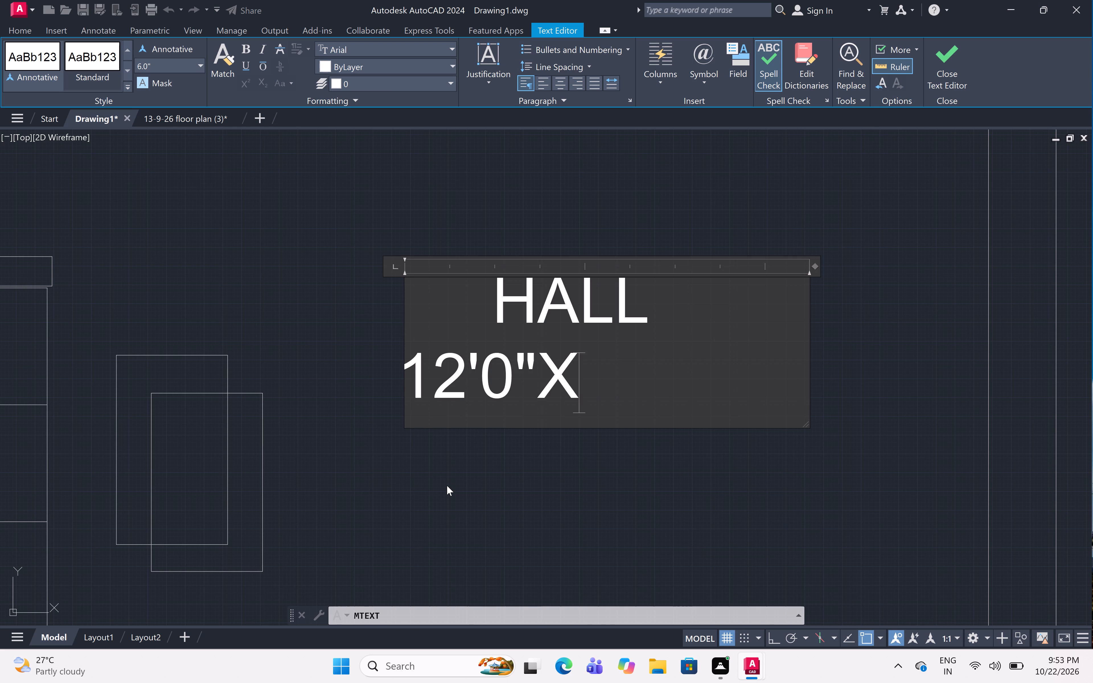
{"action": "scroll", "coordinate": [447, 485], "scroll_direction": "up", "scroll_amount": 1}
{"action": "scroll", "coordinate": [447, 485], "scroll_direction": "down", "scroll_amount": 7}
{"action": "middle_click_drag", "start_coordinate": [443, 515], "coordinate": [461, 460]}
{"action": "scroll", "coordinate": [461, 460], "scroll_direction": "up", "scroll_amount": 2}
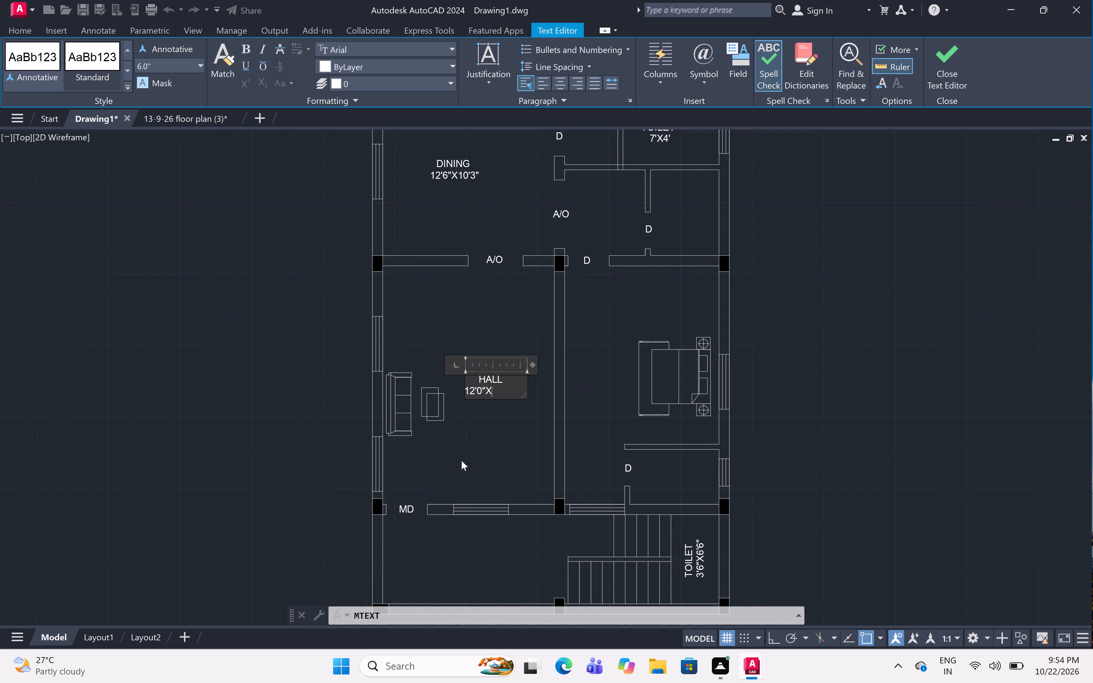
{"action": "middle_click_drag", "start_coordinate": [461, 460], "coordinate": [453, 523]}
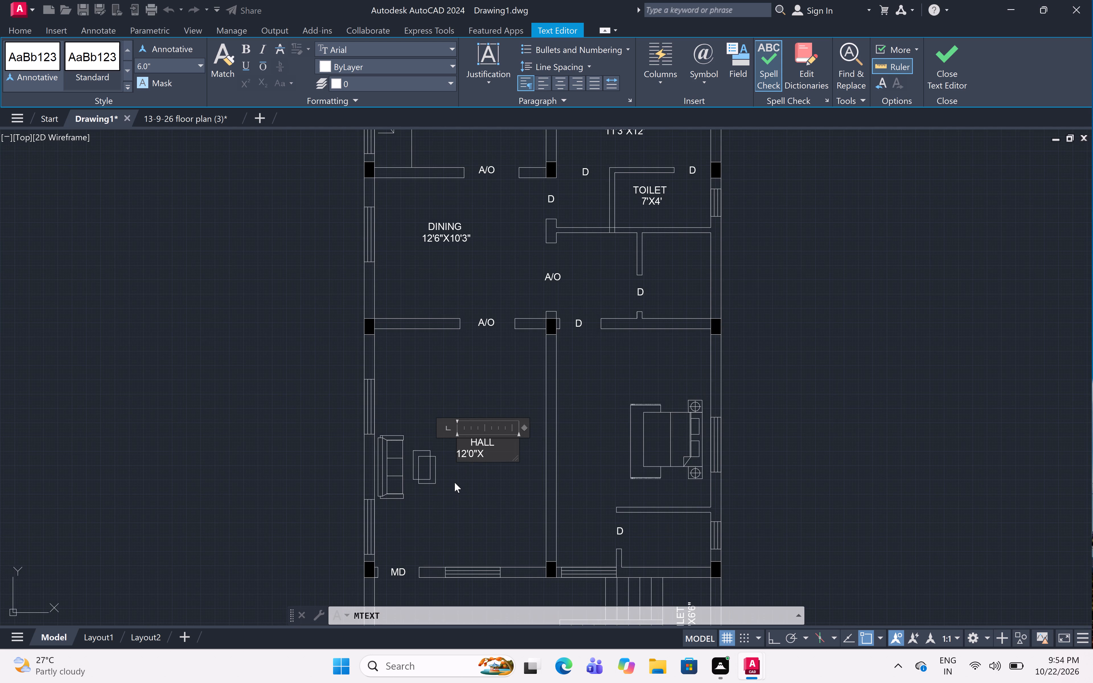
{"action": "scroll", "coordinate": [461, 474], "scroll_direction": "down", "scroll_amount": 1}
{"action": "scroll", "coordinate": [461, 474], "scroll_direction": "up", "scroll_amount": 3}
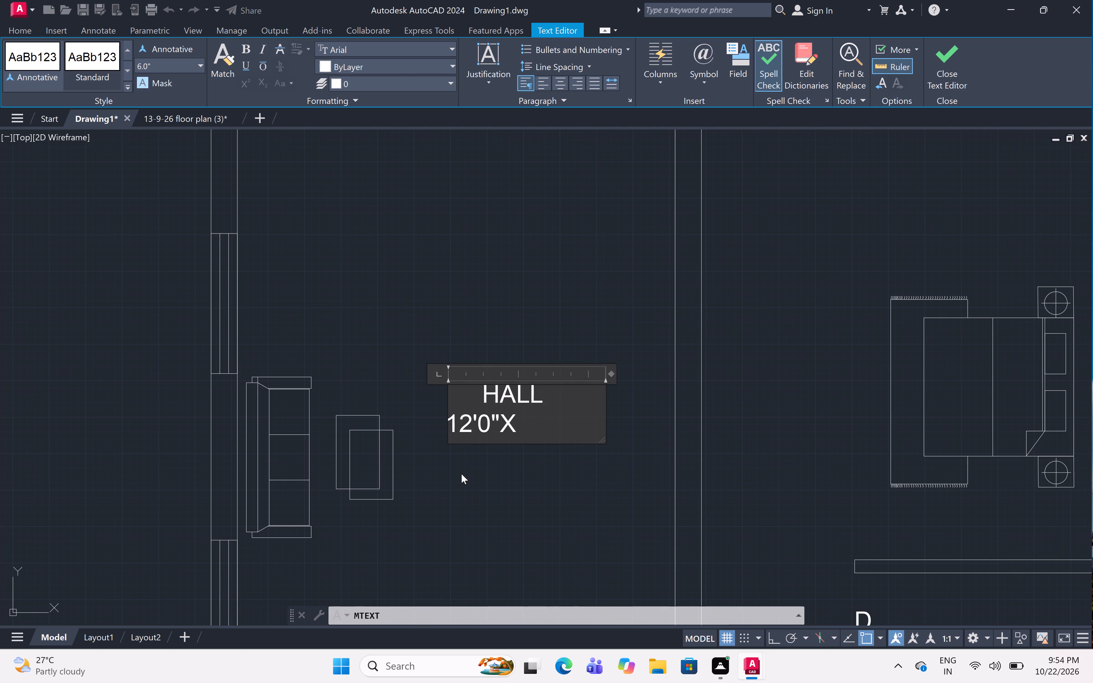
{"action": "scroll", "coordinate": [461, 474], "scroll_direction": "up", "scroll_amount": 1}
{"action": "key", "text": "BackSpace"}
{"action": "key", "text": "BackSpace"}
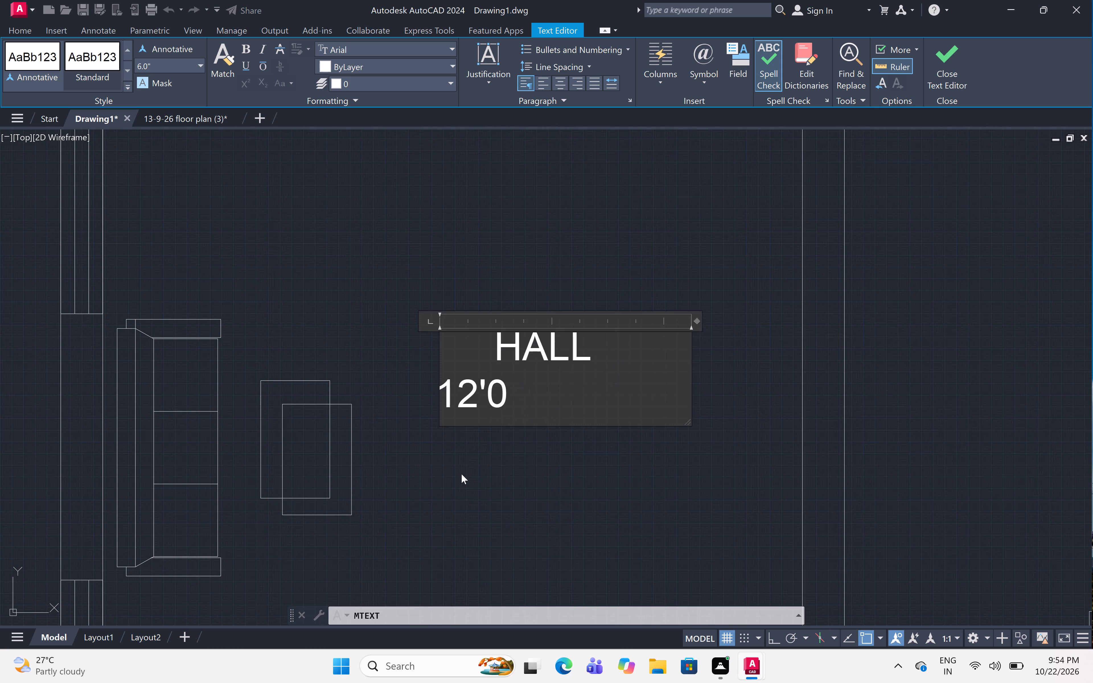
{"action": "key", "text": "BackSpace"}
{"action": "type", "text": "6\""}
{"action": "key", "text": "x"}
{"action": "scroll", "coordinate": [498, 425], "scroll_direction": "down", "scroll_amount": 5}
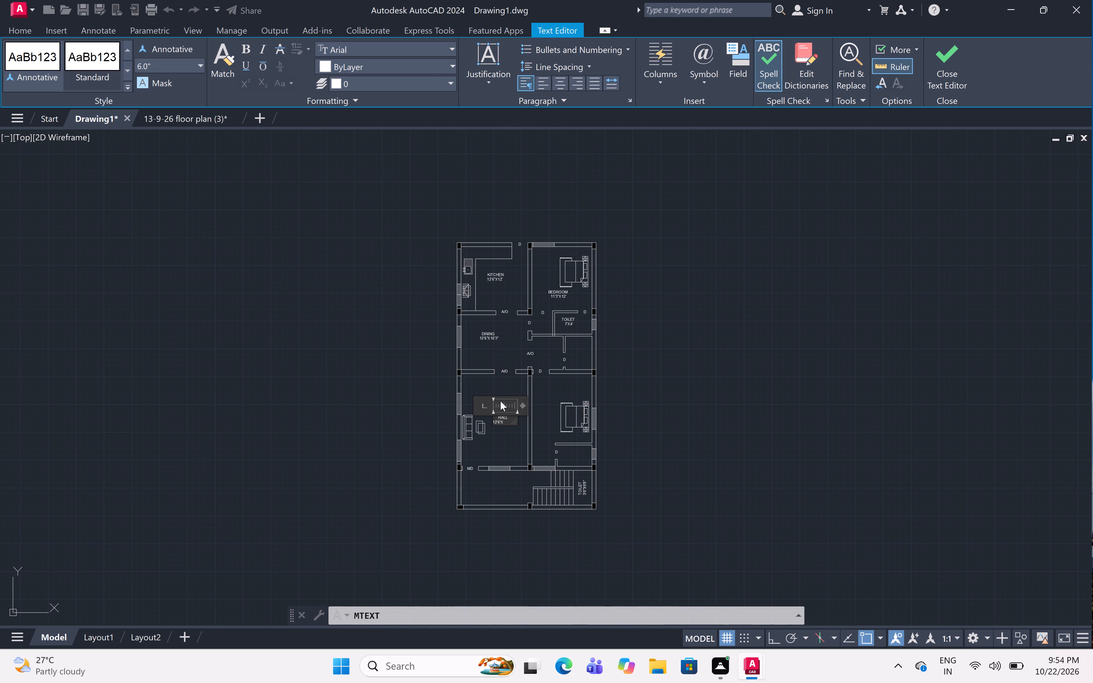
{"action": "scroll", "coordinate": [499, 340], "scroll_direction": "up", "scroll_amount": 5}
{"action": "scroll", "coordinate": [499, 340], "scroll_direction": "down", "scroll_amount": 5}
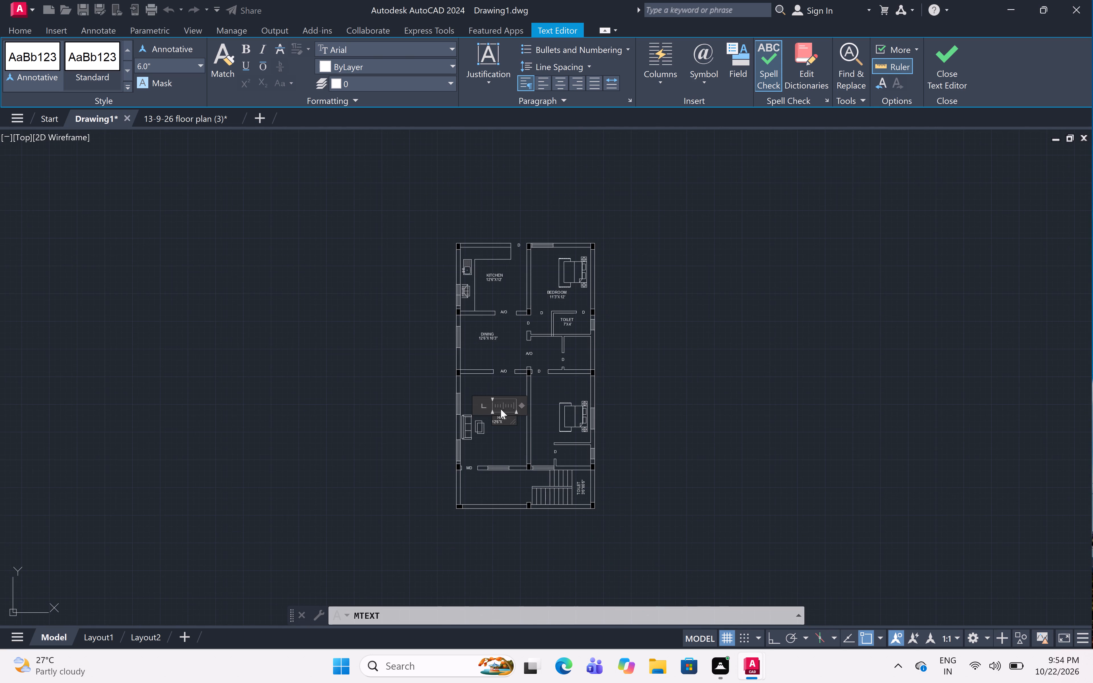
{"action": "scroll", "coordinate": [504, 416], "scroll_direction": "up", "scroll_amount": 5}
{"action": "scroll", "coordinate": [515, 505], "scroll_direction": "down", "scroll_amount": 2}
{"action": "middle_click_drag", "start_coordinate": [515, 505], "coordinate": [499, 395]}
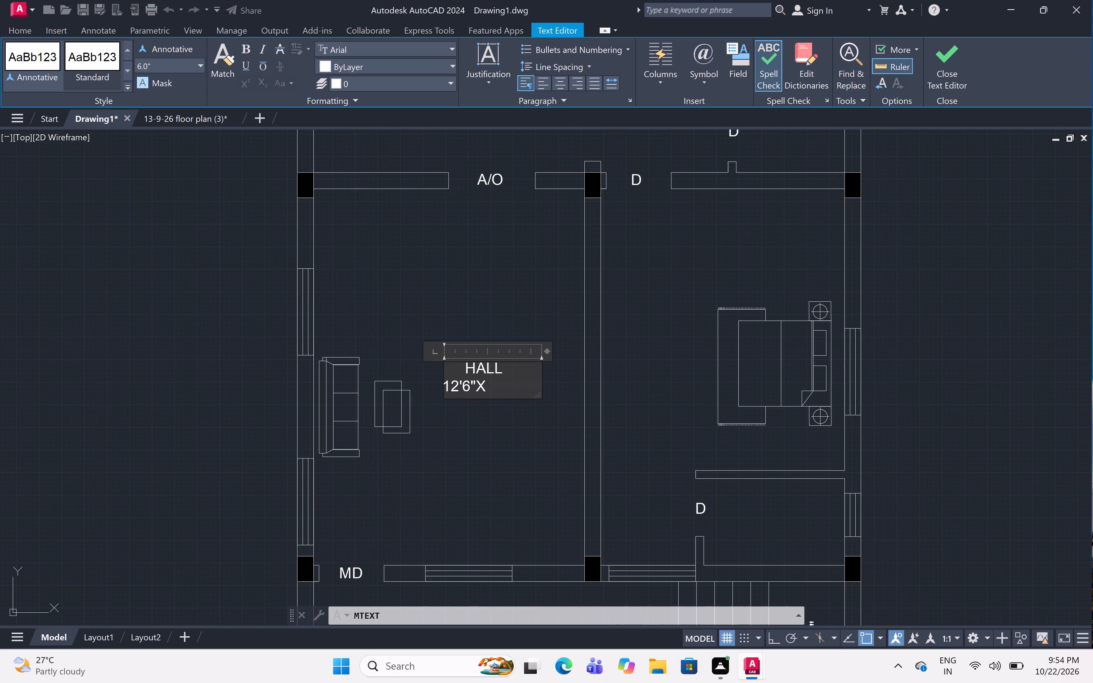
{"action": "scroll", "coordinate": [496, 450], "scroll_direction": "up", "scroll_amount": 2}
{"action": "middle_click_drag", "start_coordinate": [496, 449], "coordinate": [497, 525]}
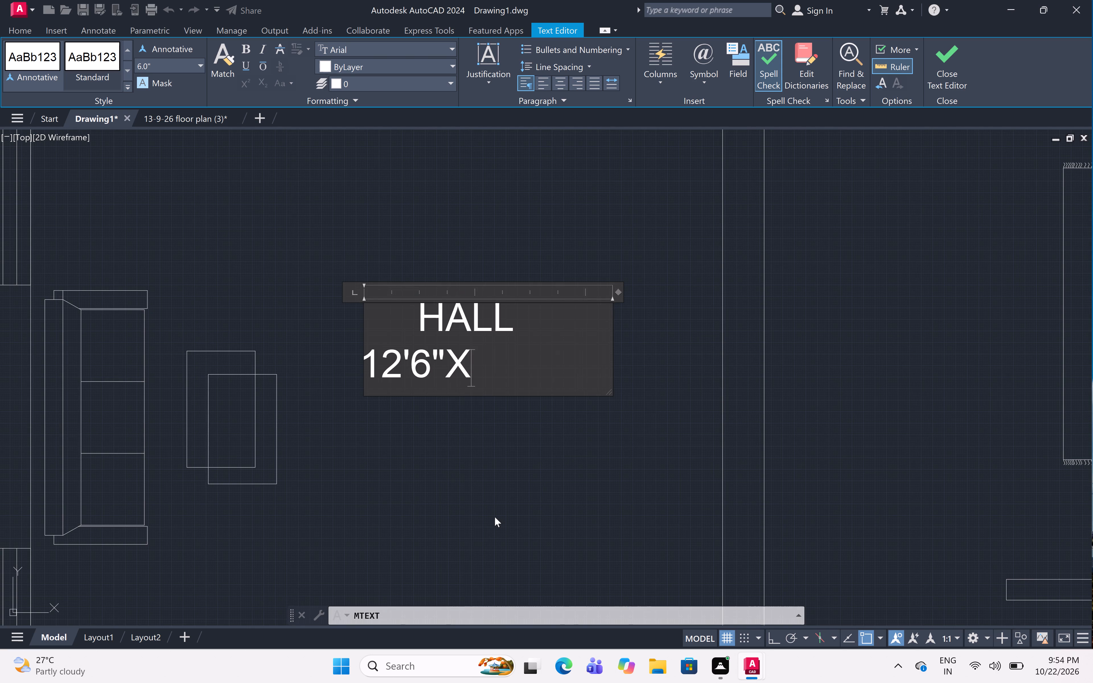
{"action": "key", "text": "1"}
{"action": "type", "text": "7'"}
{"action": "type", "text": "6\""}
{"action": "left_click", "coordinate": [568, 399]}
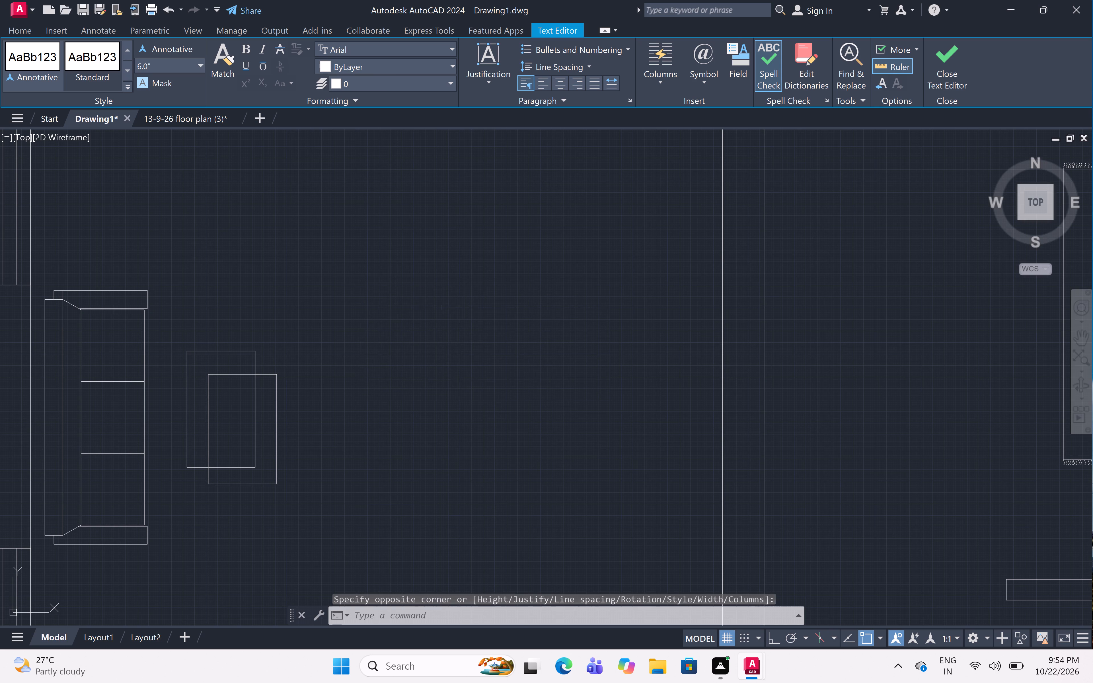
Examine the whole floor plan for rooms that still lack a name and size label.
{"action": "scroll", "coordinate": [523, 386], "scroll_direction": "down", "scroll_amount": 4}
{"action": "scroll", "coordinate": [523, 386], "scroll_direction": "up", "scroll_amount": 4}
{"action": "scroll", "coordinate": [523, 386], "scroll_direction": "down", "scroll_amount": 5}
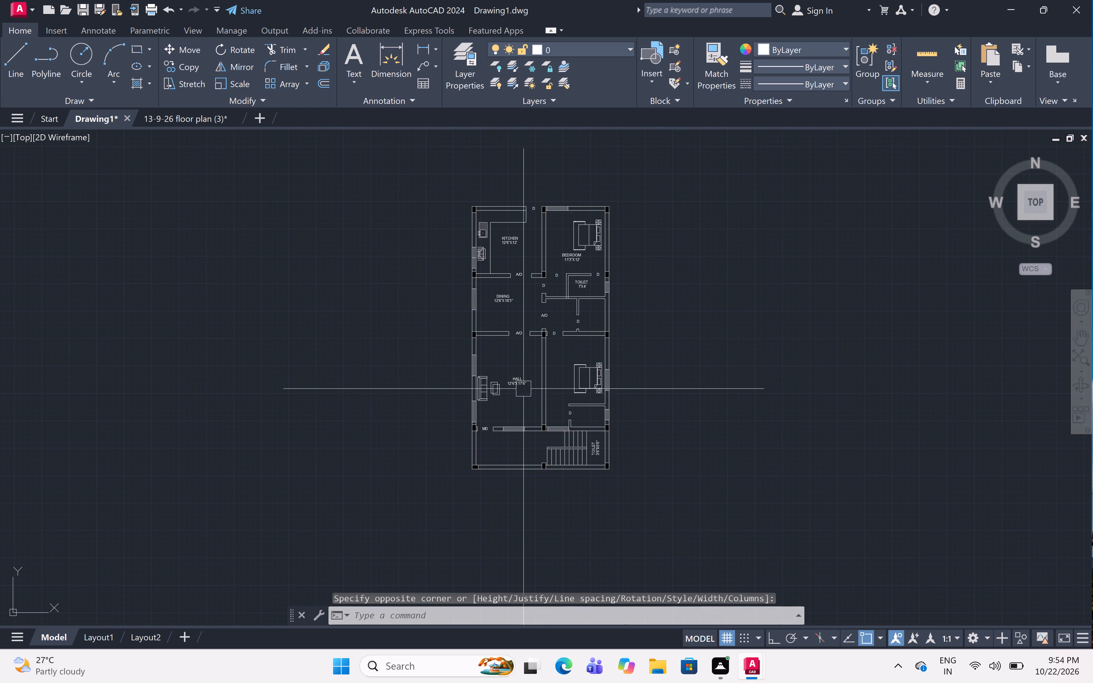
{"action": "scroll", "coordinate": [525, 466], "scroll_direction": "up", "scroll_amount": 3}
{"action": "scroll", "coordinate": [514, 420], "scroll_direction": "up", "scroll_amount": 1}
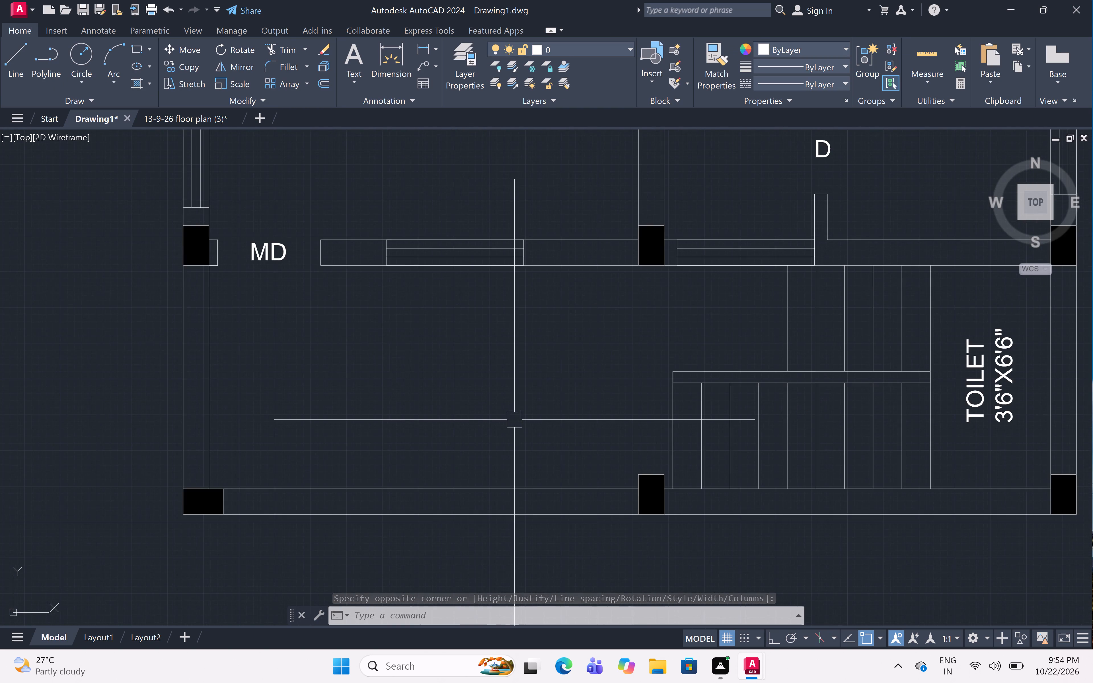
{"action": "middle_click_drag", "start_coordinate": [514, 420], "coordinate": [513, 445]}
{"action": "scroll", "coordinate": [512, 427], "scroll_direction": "down", "scroll_amount": 1}
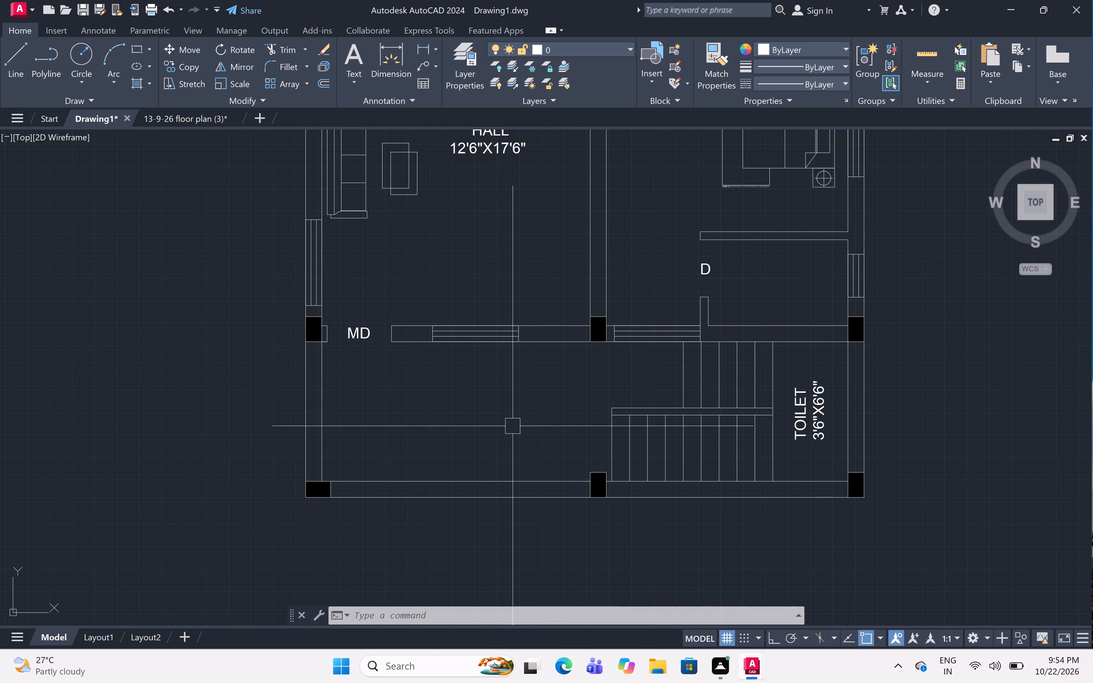
{"action": "scroll", "coordinate": [583, 394], "scroll_direction": "down", "scroll_amount": 3}
{"action": "middle_click_drag", "start_coordinate": [584, 394], "coordinate": [564, 447]}
{"action": "scroll", "coordinate": [564, 404], "scroll_direction": "up", "scroll_amount": 2}
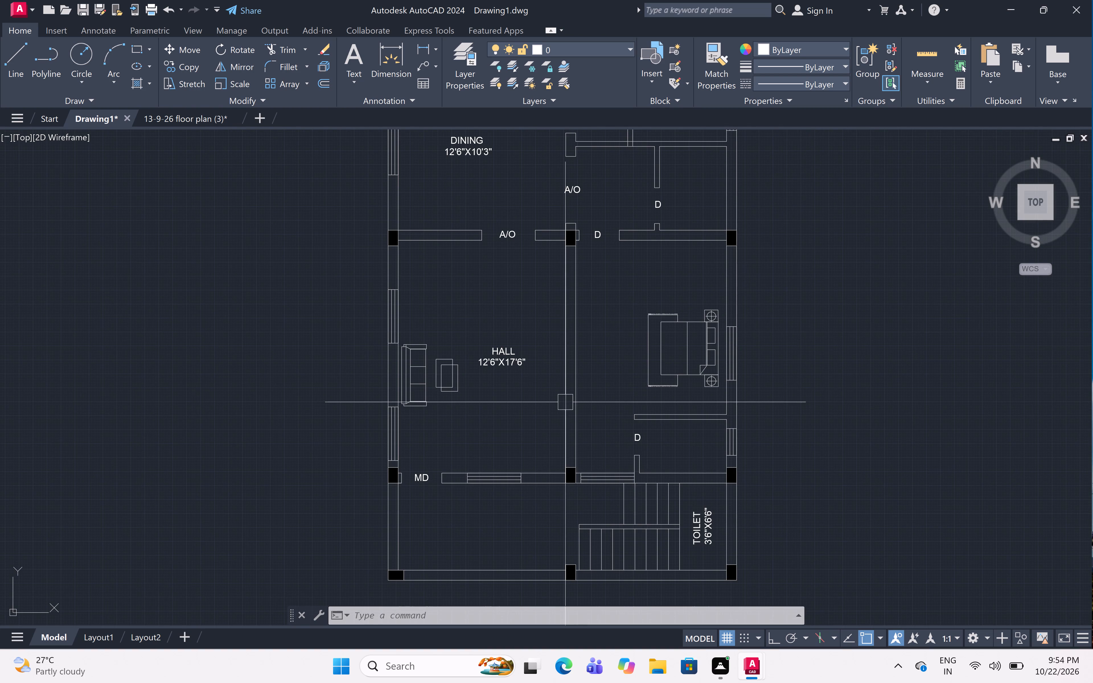
{"action": "middle_click_drag", "start_coordinate": [656, 324], "coordinate": [604, 380]}
{"action": "scroll", "coordinate": [593, 485], "scroll_direction": "up", "scroll_amount": 1}
{"action": "middle_click", "coordinate": [599, 491]}
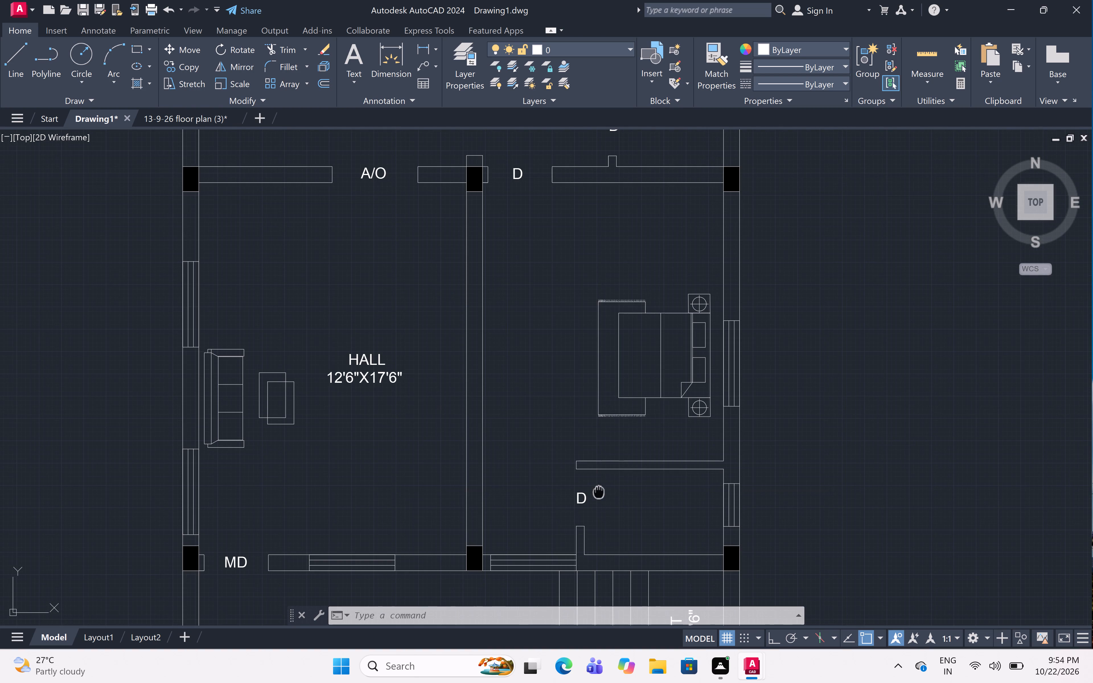
{"action": "scroll", "coordinate": [535, 433], "scroll_direction": "down", "scroll_amount": 2}
{"action": "middle_click_drag", "start_coordinate": [535, 432], "coordinate": [527, 472]}
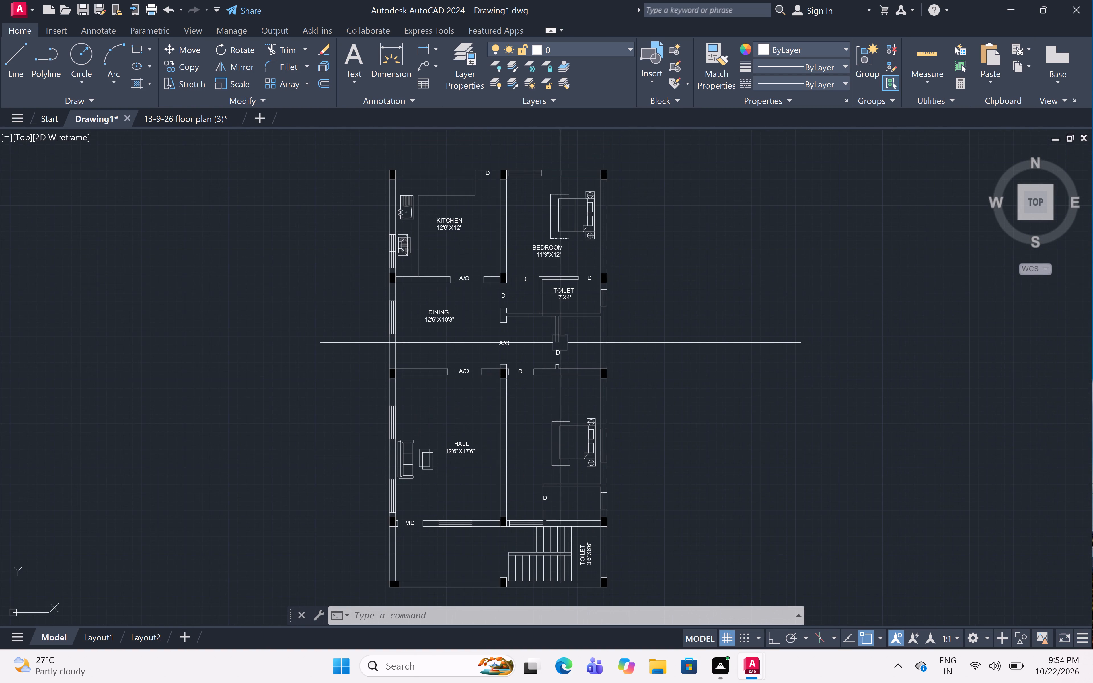
{"action": "middle_click_drag", "start_coordinate": [585, 320], "coordinate": [582, 354]}
{"action": "scroll", "coordinate": [582, 382], "scroll_direction": "up", "scroll_amount": 3}
{"action": "scroll", "coordinate": [582, 380], "scroll_direction": "down", "scroll_amount": 4}
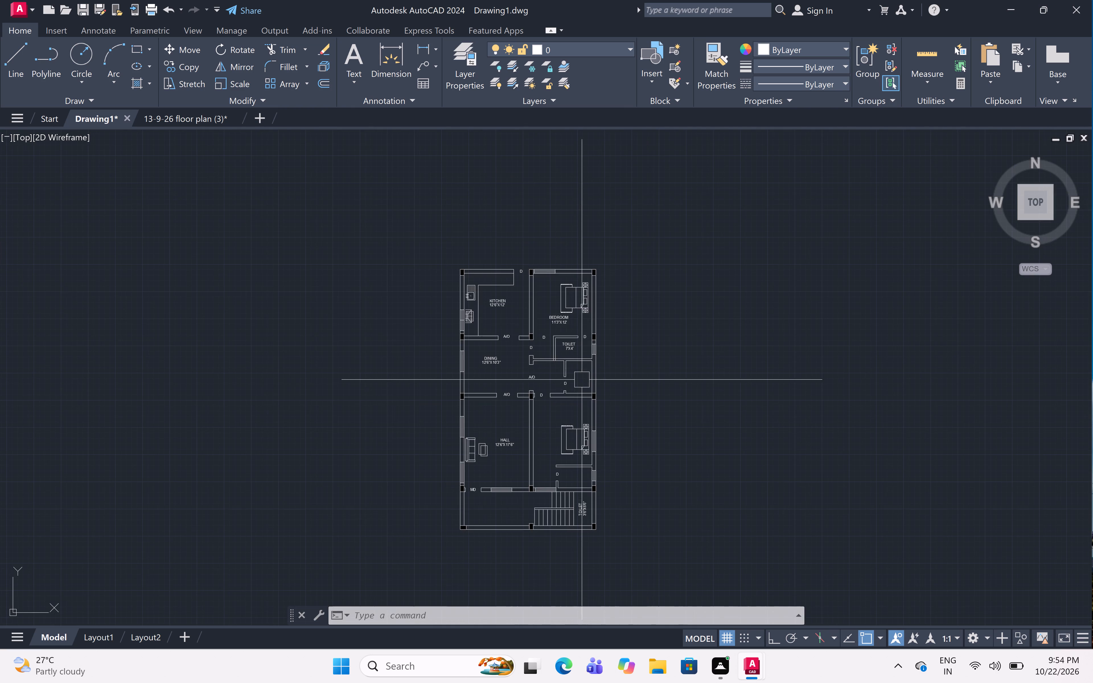
Start a multiline text label in the small room directly below the toilet, with POOJA on its first line.
{"action": "scroll", "coordinate": [582, 382], "scroll_direction": "up", "scroll_amount": 5}
{"action": "type", "text": "MT"}
{"action": "key", "text": "space"}
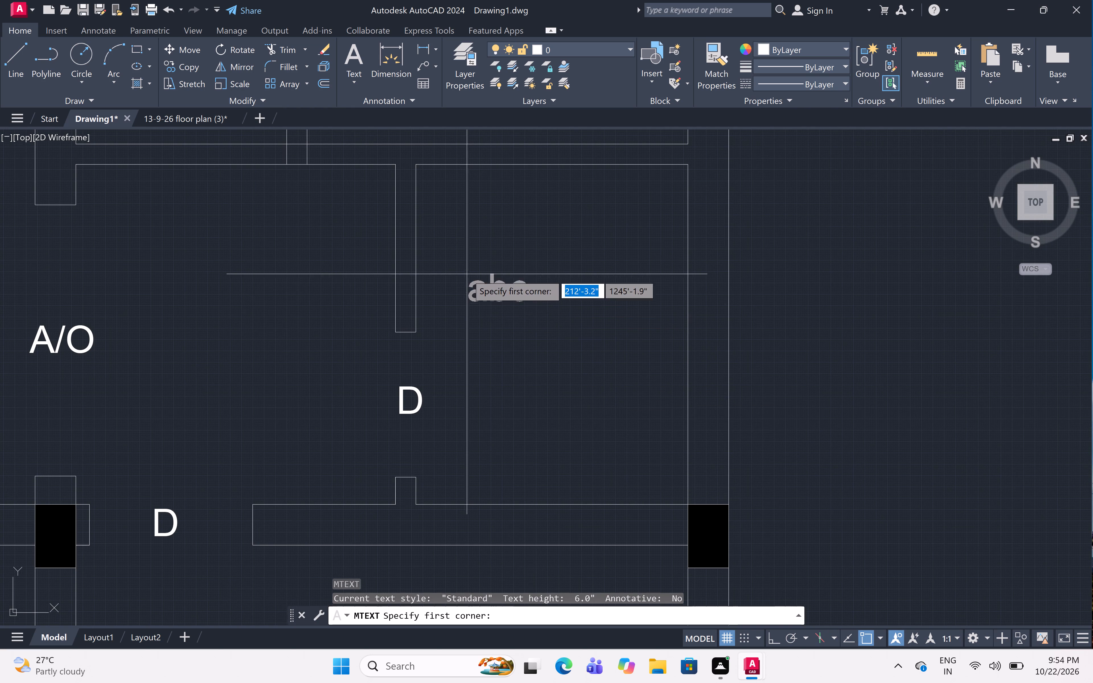
{"action": "left_click", "coordinate": [465, 293]}
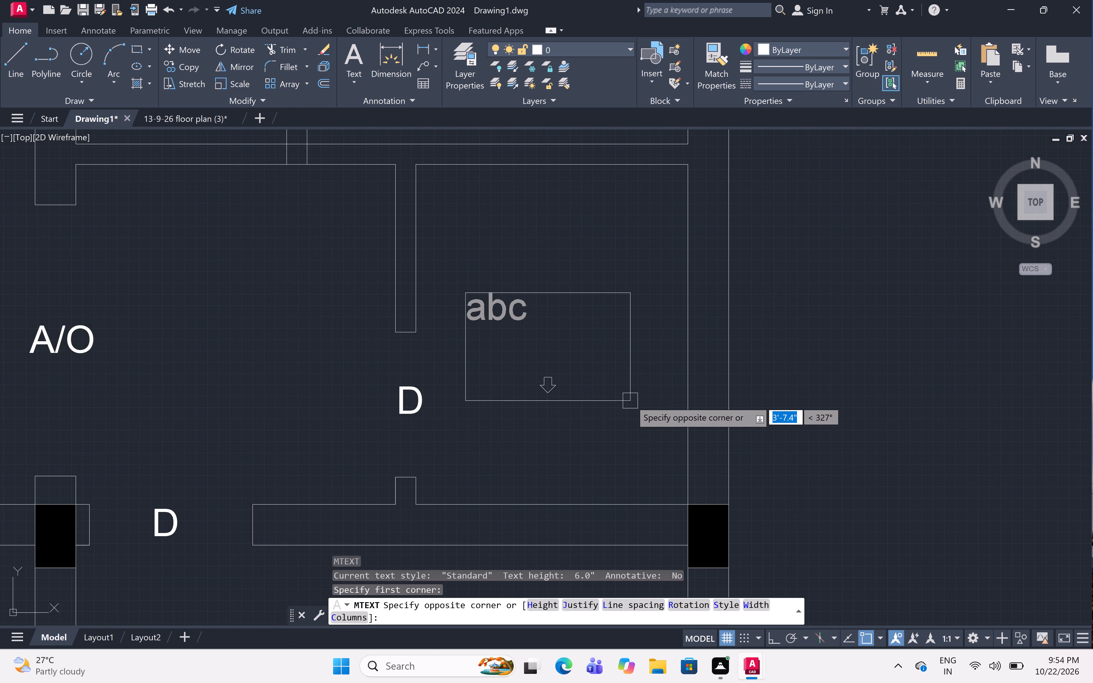
{"action": "left_click", "coordinate": [646, 397]}
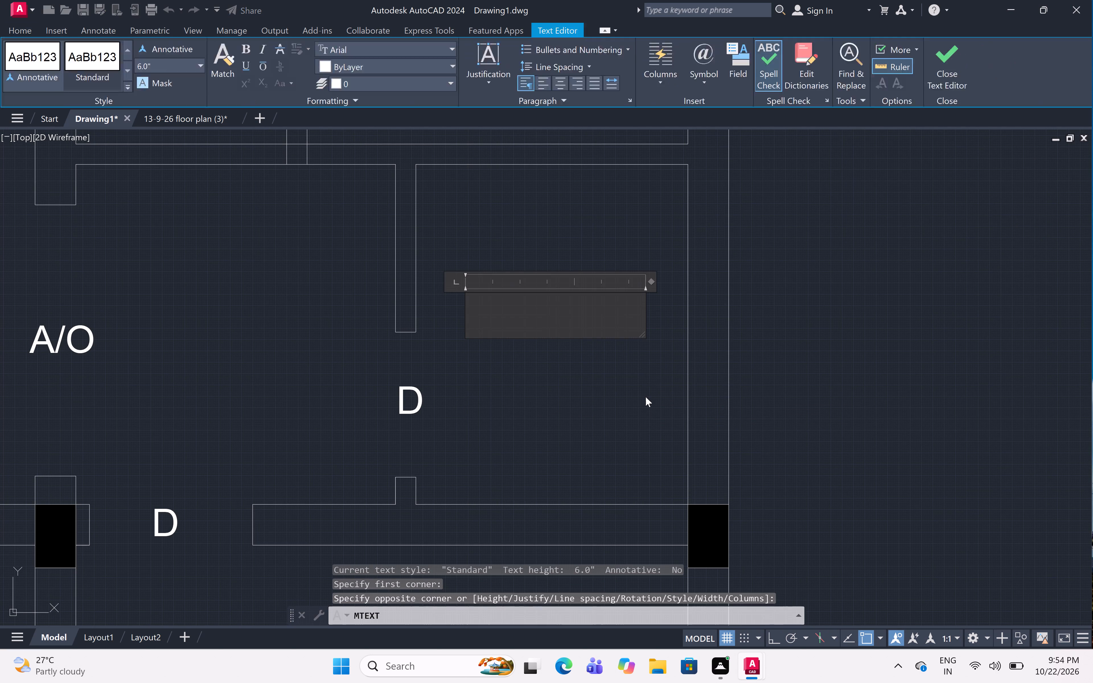
{"action": "type", "text": "PO"}
{"action": "key", "text": "o"}
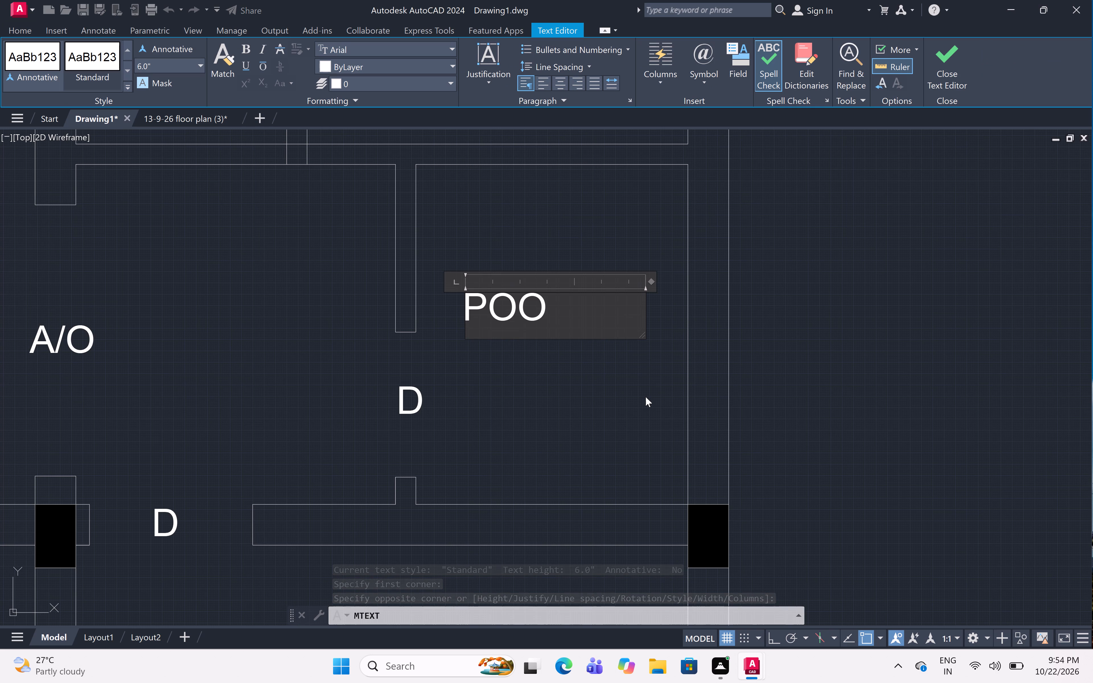
{"action": "key", "text": "BackSpace"}
{"action": "key", "text": "BackSpace"}
{"action": "key", "text": "BackSpace"}
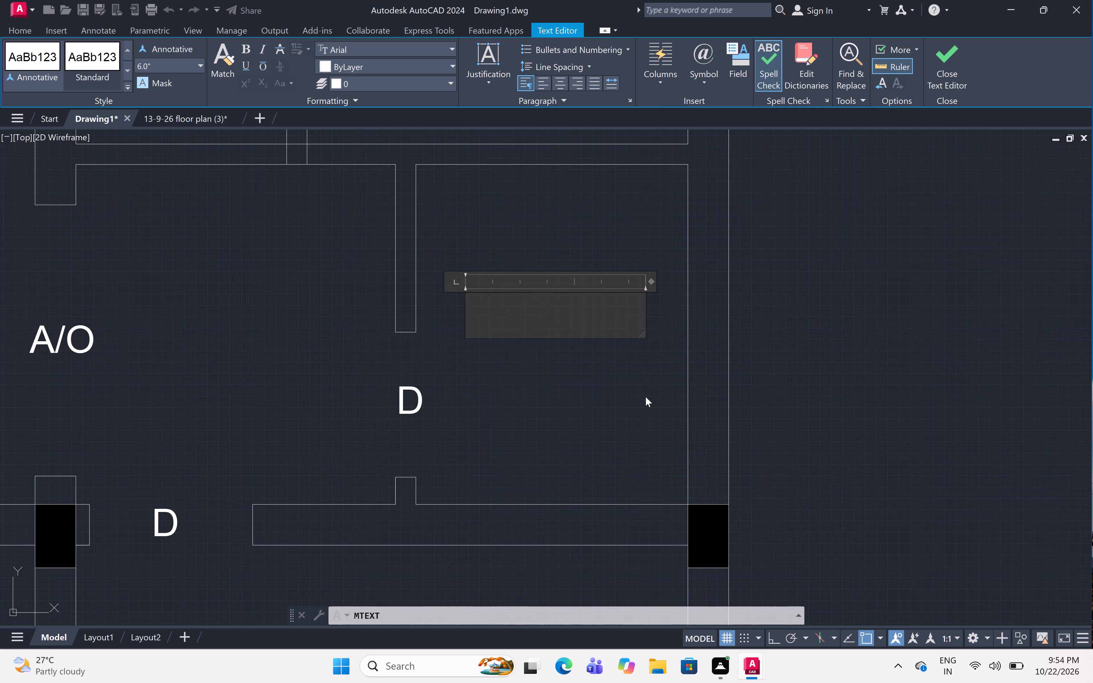
{"action": "type", "text": "POO"}
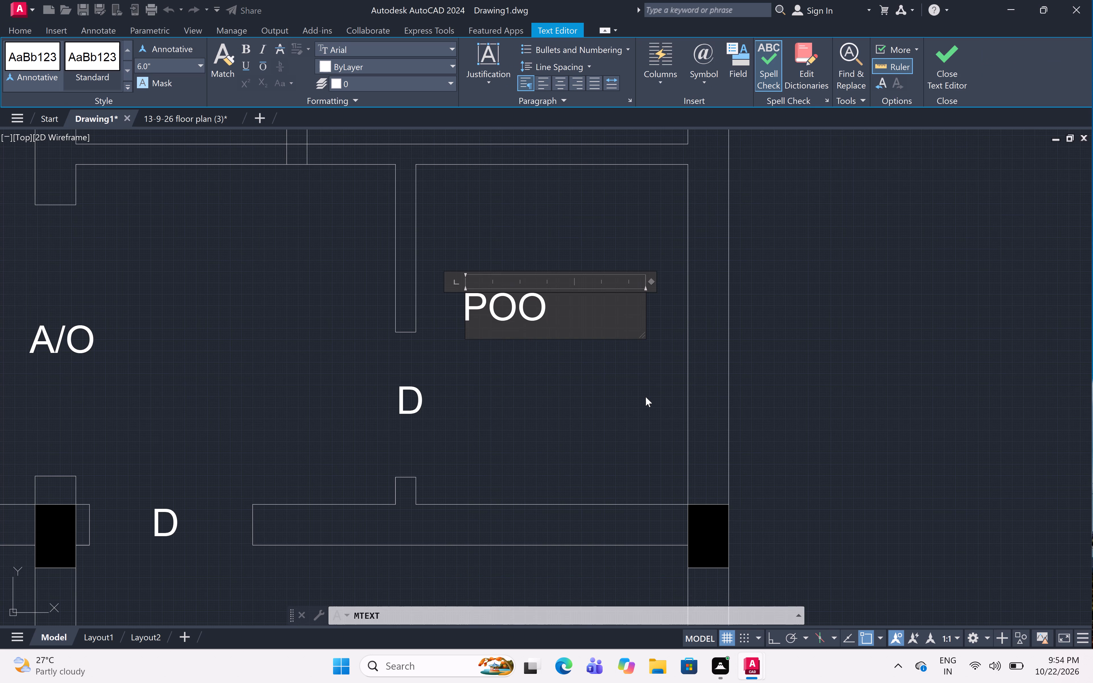
{"action": "key", "text": "a"}
{"action": "key", "text": "BackSpace"}
{"action": "type", "text": "JA"}
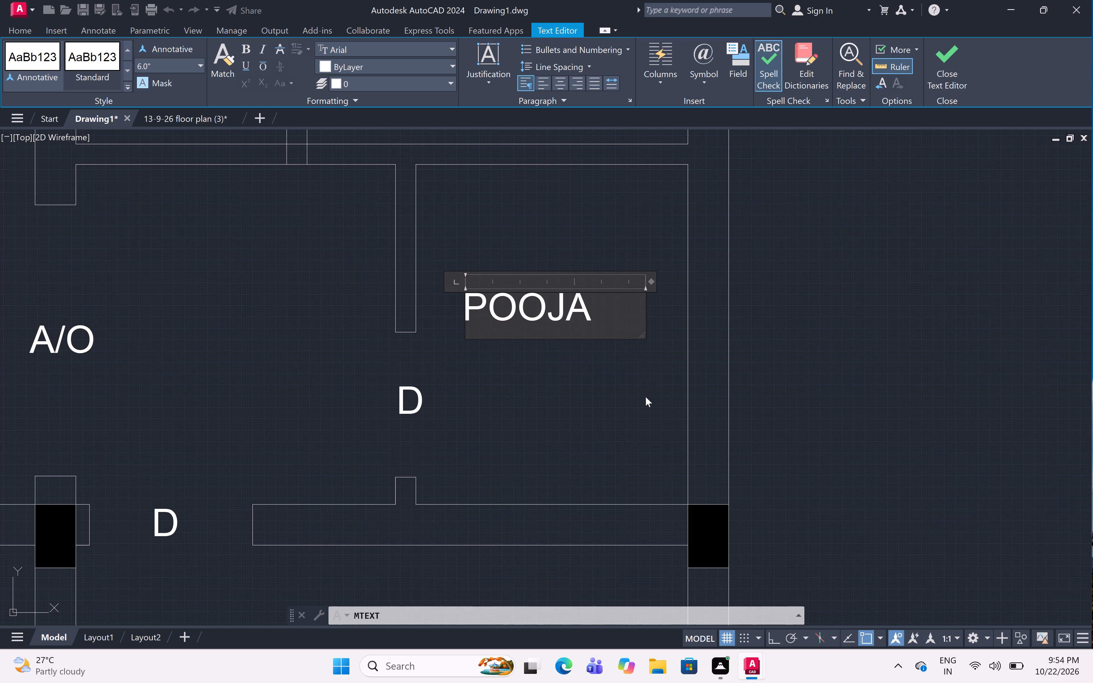
Enter the size 5'X6'3" beneath POOJA, indent POOJA by one space and the size by two, and finish the label.
{"action": "key", "text": "Return"}
{"action": "type", "text": "5'"}
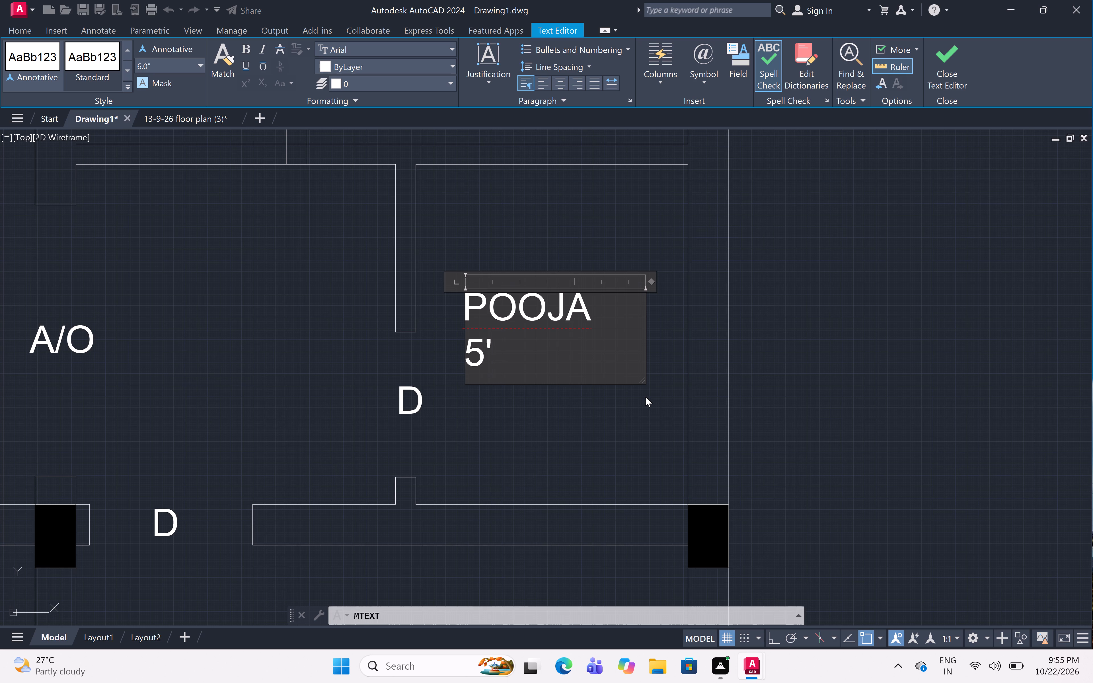
{"action": "type", "text": "X6'"}
{"action": "type", "text": "3\""}
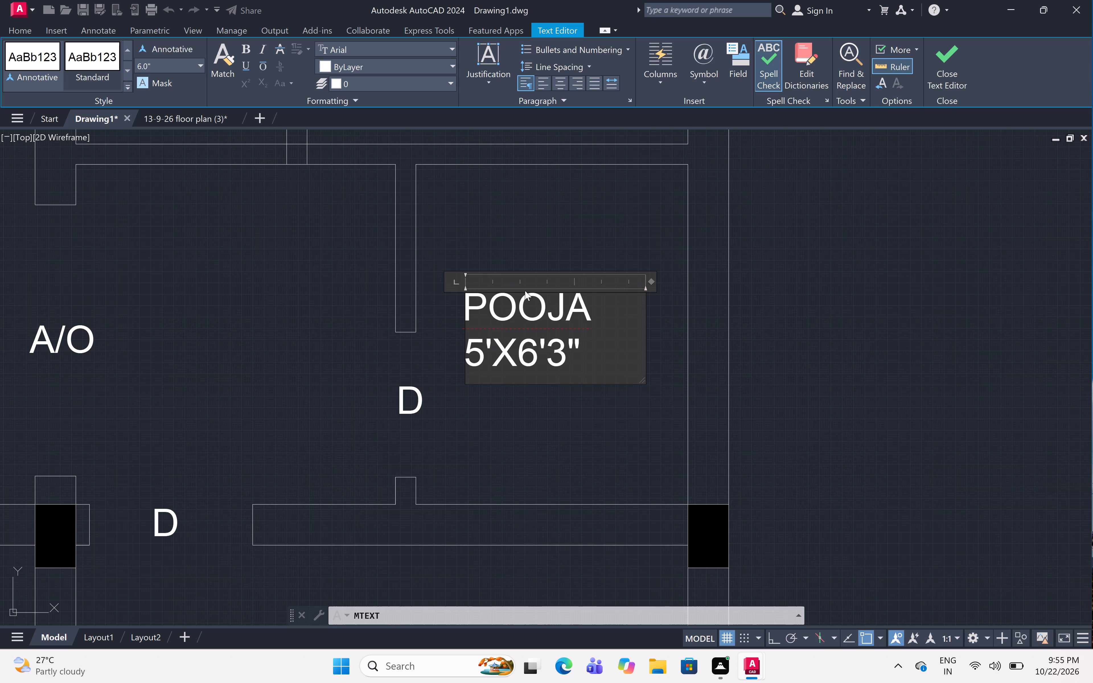
{"action": "scroll", "coordinate": [525, 309], "scroll_direction": "up", "scroll_amount": 1}
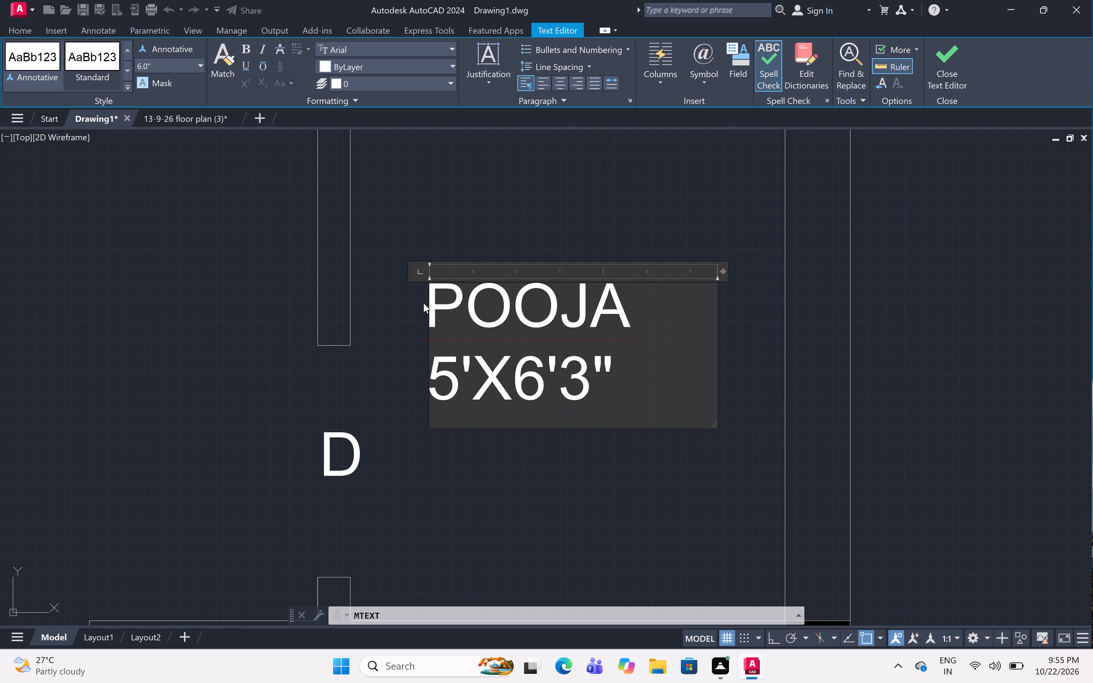
{"action": "left_click", "coordinate": [433, 303]}
{"action": "key", "text": "space"}
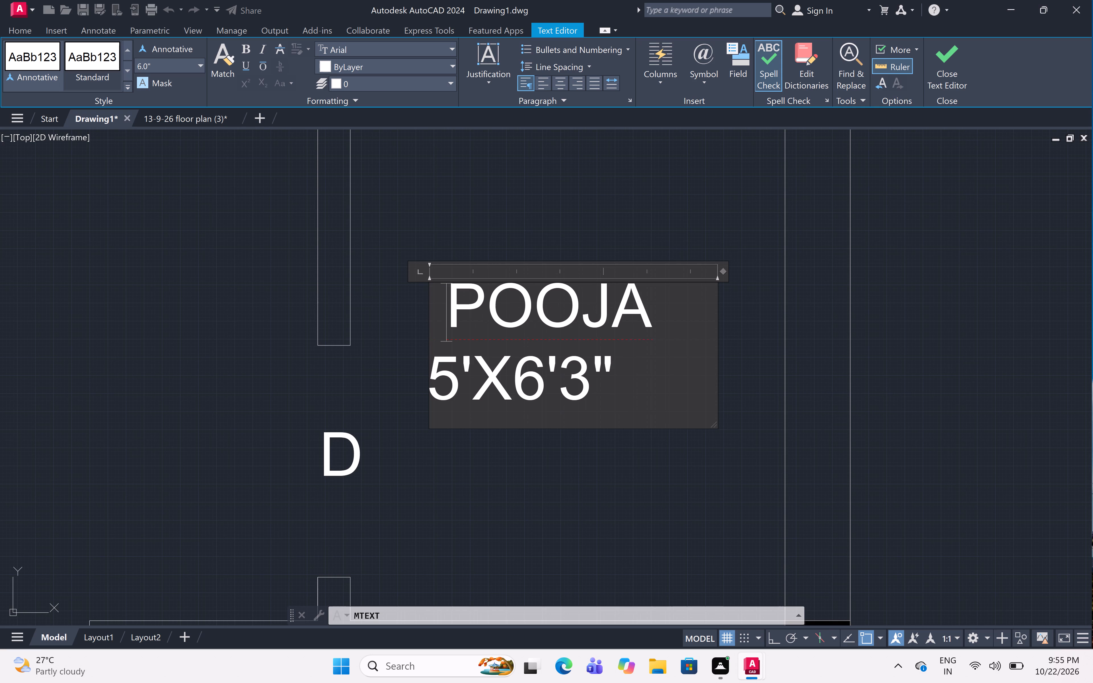
{"action": "left_click", "coordinate": [438, 383]}
{"action": "key", "text": "space"}
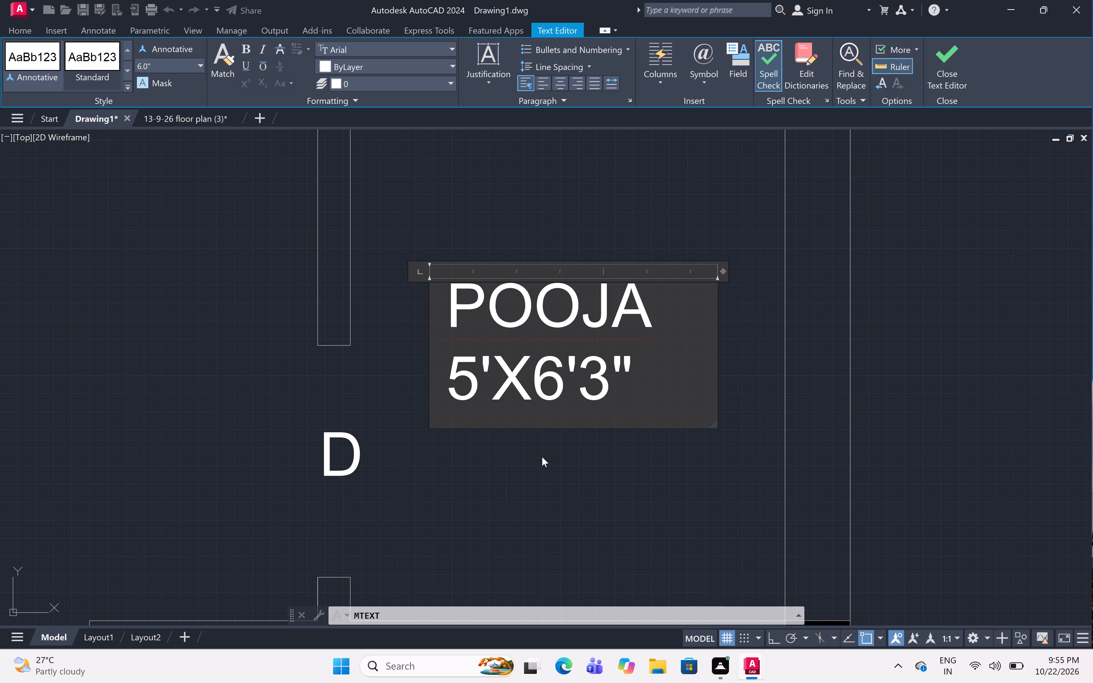
{"action": "key", "text": "space"}
{"action": "left_click_drag", "start_coordinate": [571, 492], "coordinate": [566, 484]}
Start a multiline text label beside the bed in the room next to the hall, with BEDROOM on its first line.
{"action": "scroll", "coordinate": [540, 382], "scroll_direction": "down", "scroll_amount": 2}
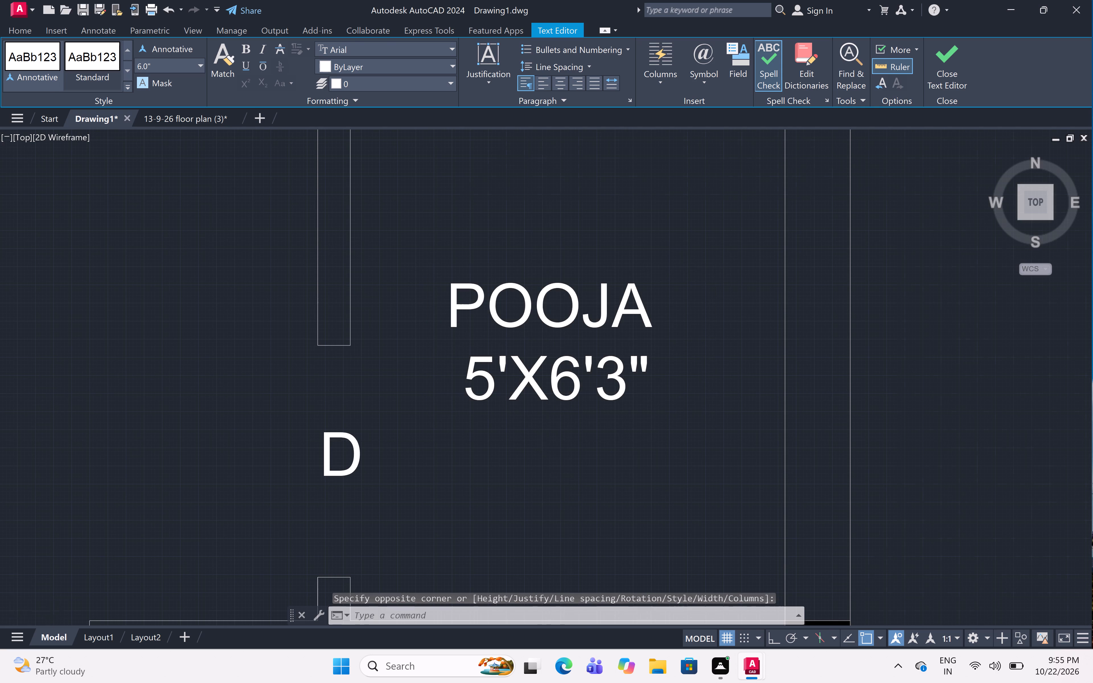
{"action": "scroll", "coordinate": [540, 382], "scroll_direction": "down", "scroll_amount": 4}
{"action": "scroll", "coordinate": [545, 392], "scroll_direction": "up", "scroll_amount": 4}
{"action": "scroll", "coordinate": [531, 349], "scroll_direction": "up", "scroll_amount": 1}
{"action": "middle_click_drag", "start_coordinate": [531, 347], "coordinate": [537, 369]}
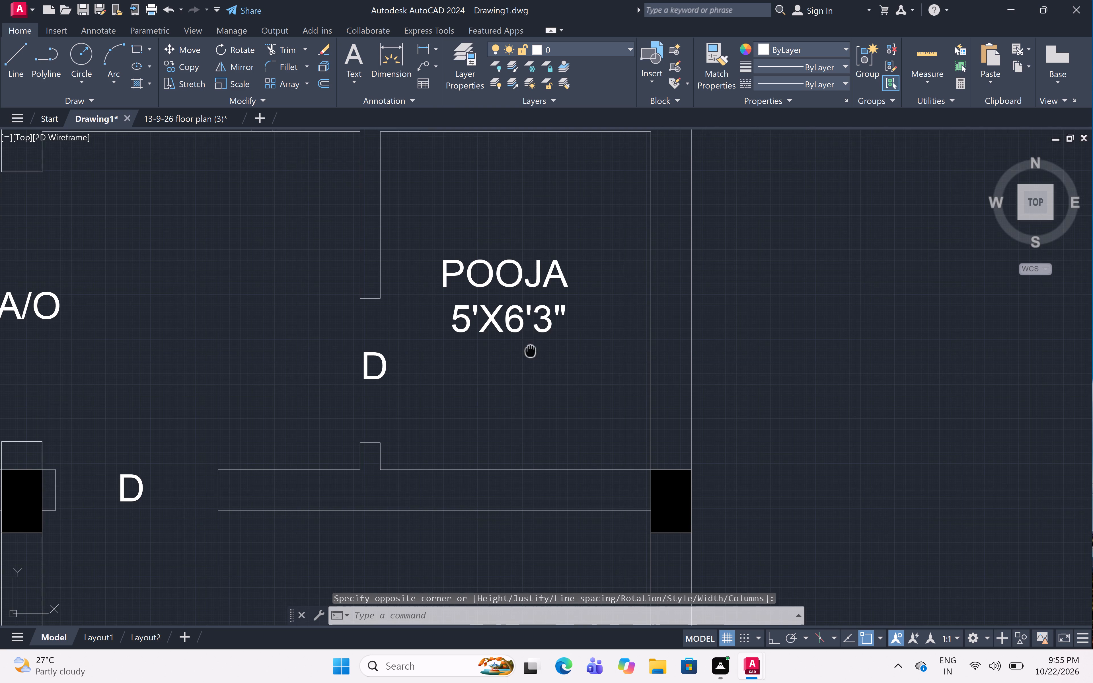
{"action": "middle_click_drag", "start_coordinate": [537, 369], "coordinate": [546, 411]}
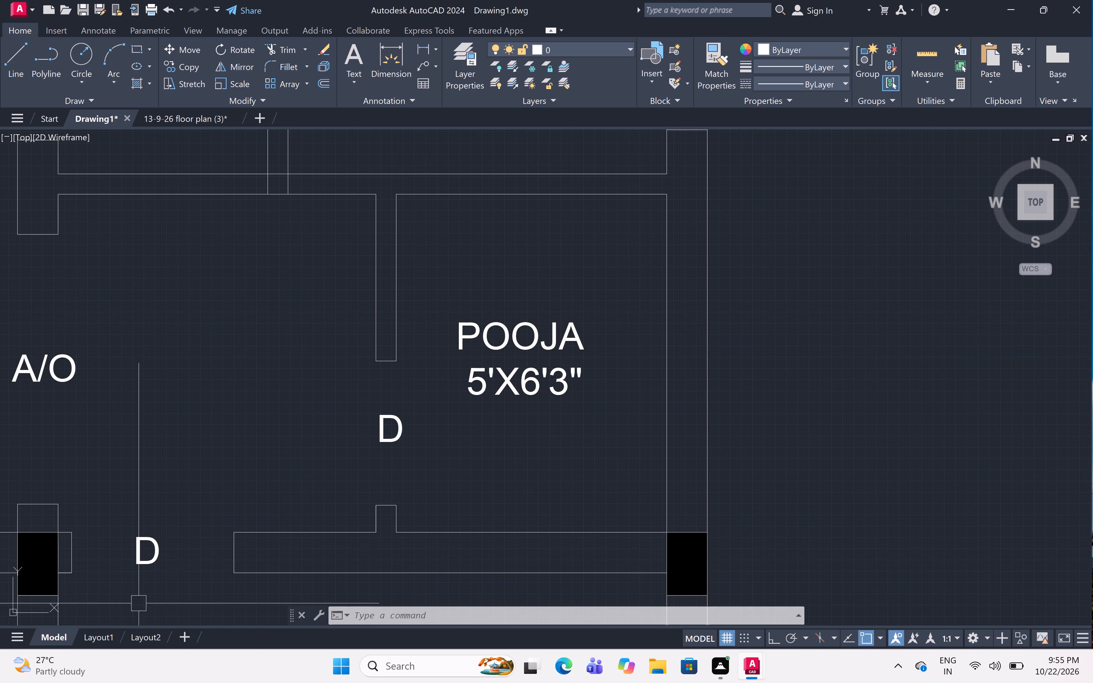
{"action": "scroll", "coordinate": [496, 199], "scroll_direction": "down", "scroll_amount": 2}
{"action": "middle_click_drag", "start_coordinate": [495, 225], "coordinate": [496, 269]}
{"action": "scroll", "coordinate": [497, 263], "scroll_direction": "down", "scroll_amount": 2}
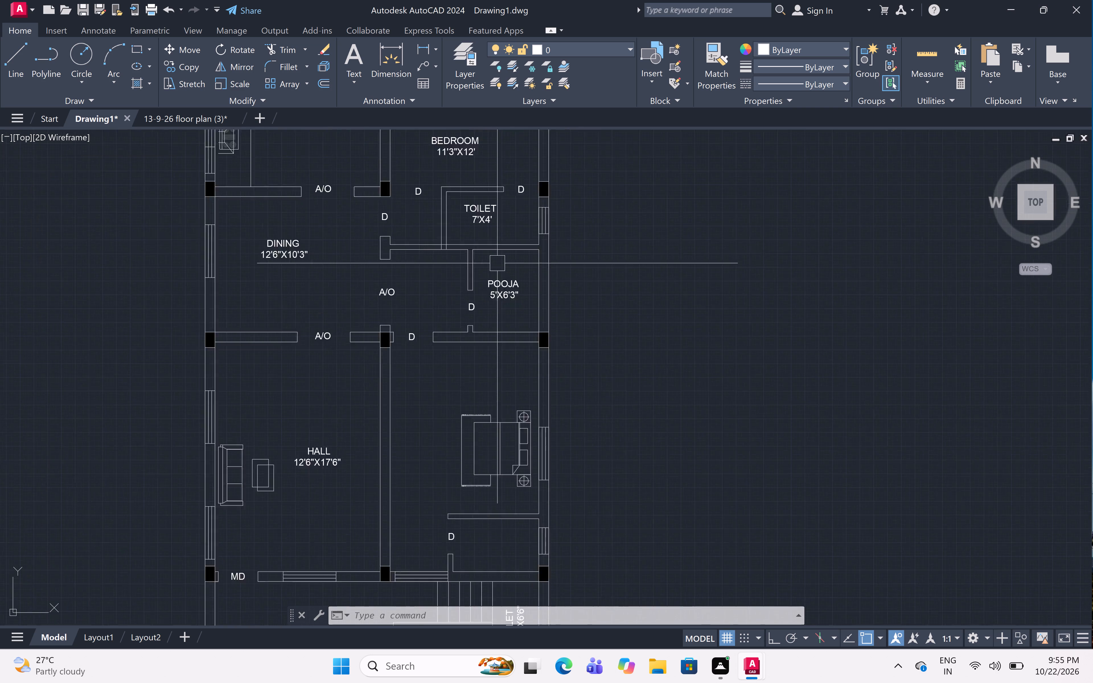
{"action": "scroll", "coordinate": [469, 412], "scroll_direction": "up", "scroll_amount": 3}
{"action": "scroll", "coordinate": [438, 370], "scroll_direction": "down", "scroll_amount": 1}
{"action": "middle_click_drag", "start_coordinate": [437, 370], "coordinate": [440, 420]}
{"action": "key", "text": "m"}
{"action": "key", "text": "t"}
{"action": "key", "text": "space"}
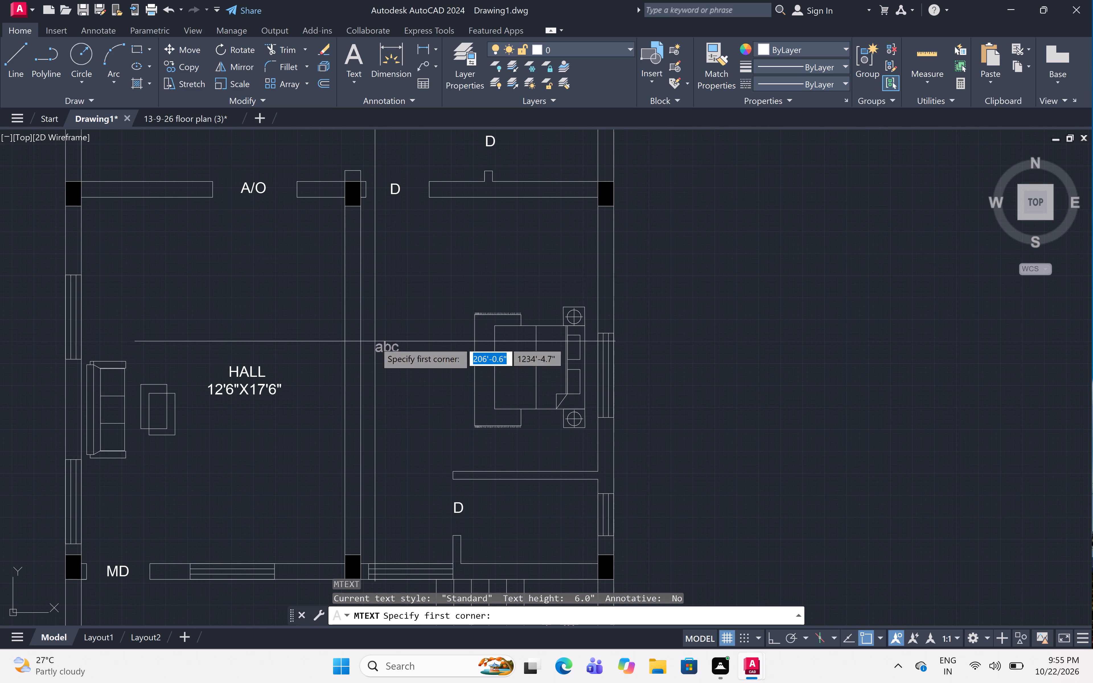
{"action": "scroll", "coordinate": [375, 353], "scroll_direction": "up", "scroll_amount": 1}
{"action": "left_click", "coordinate": [375, 326]}
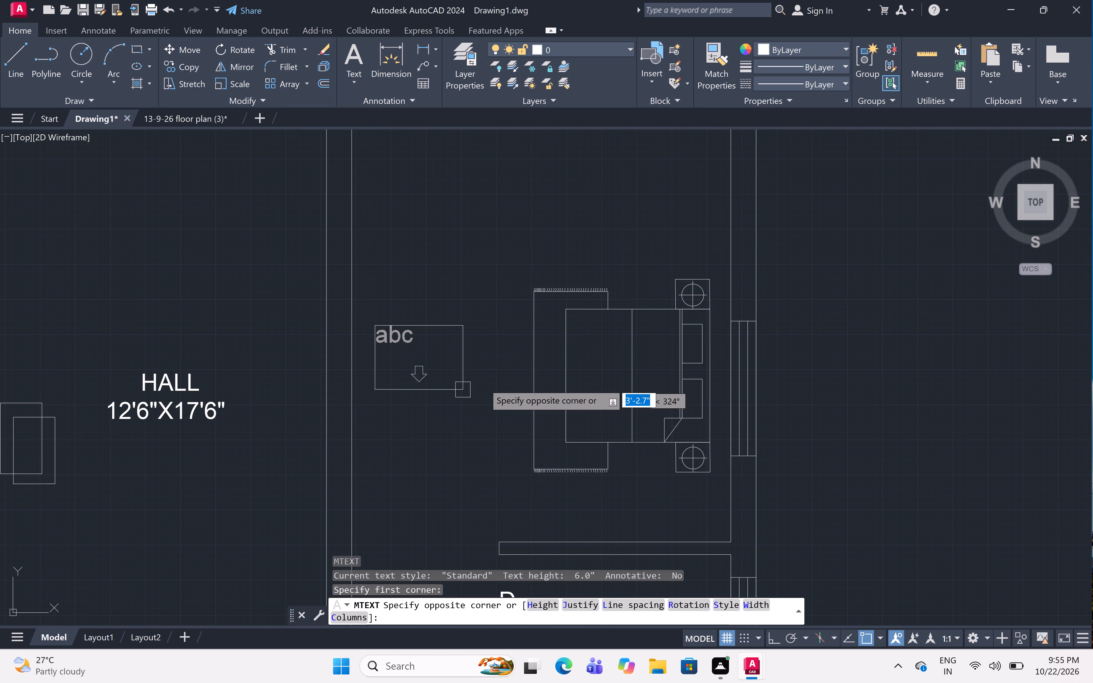
{"action": "left_click", "coordinate": [494, 388]}
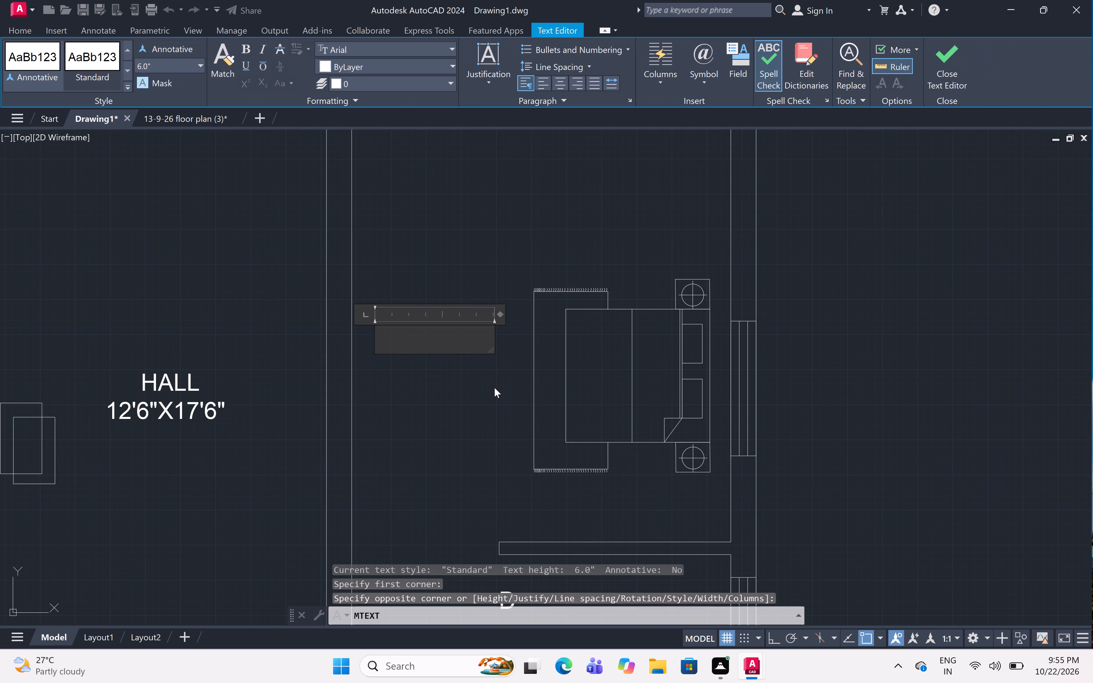
{"action": "type", "text": "BED"}
{"action": "type", "text": "ROOM"}
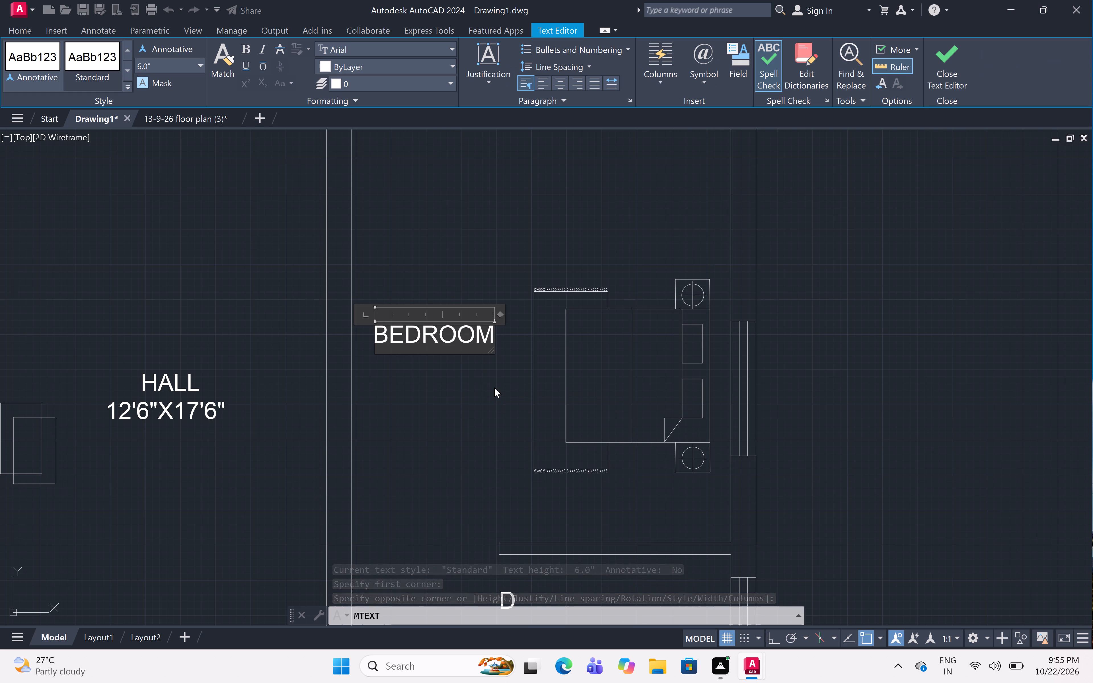
Enter the size 11'3"X13' on the line beneath BEDROOM, indent it by one space and finish the label.
{"action": "key", "text": "Return"}
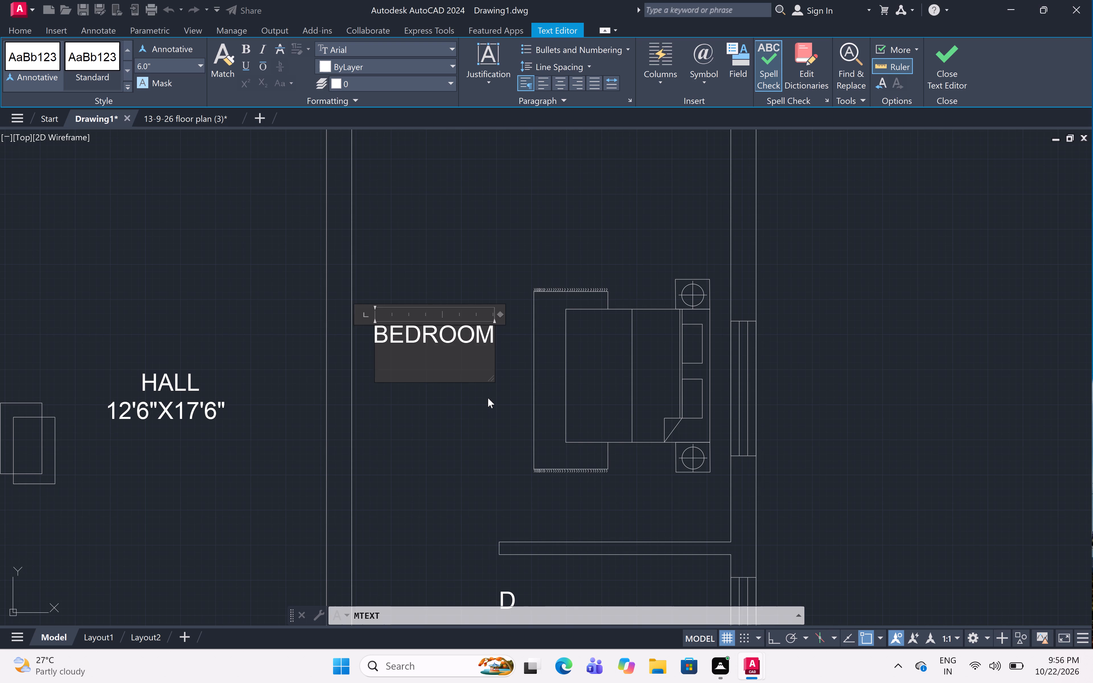
{"action": "type", "text": "11"}
{"action": "key", "text": "apostrophe"}
{"action": "key", "text": "3"}
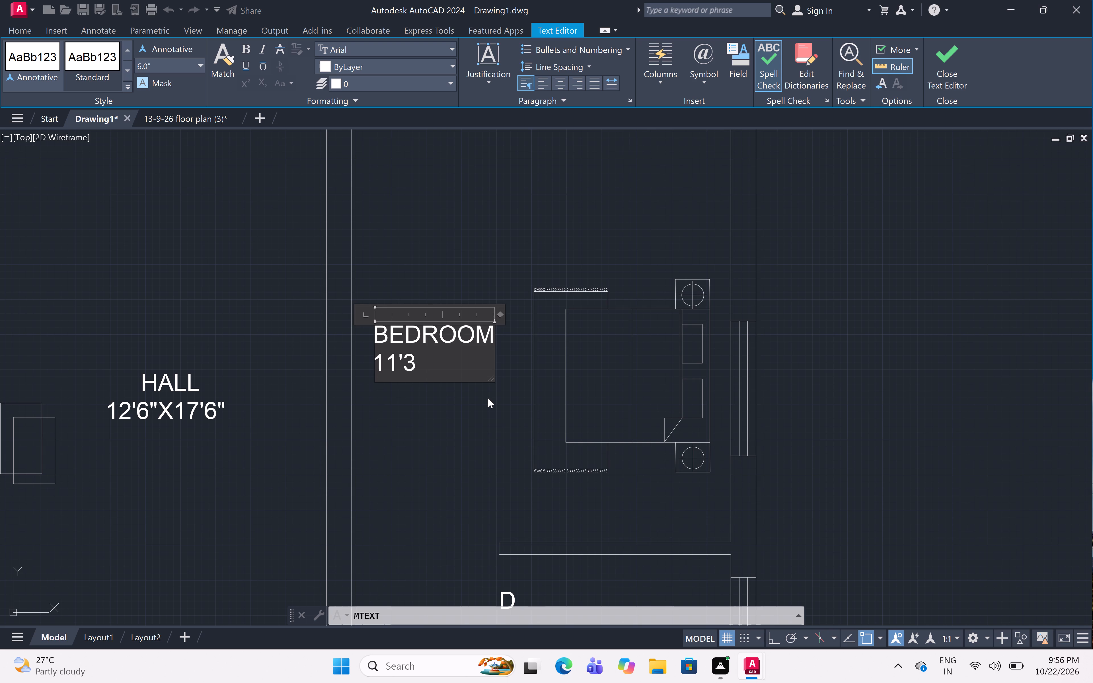
{"action": "key", "text": "shift+quotedbl"}
{"action": "key", "text": "x"}
{"action": "type", "text": "13"}
{"action": "key", "text": "apostrophe"}
{"action": "scroll", "coordinate": [396, 378], "scroll_direction": "up", "scroll_amount": 1}
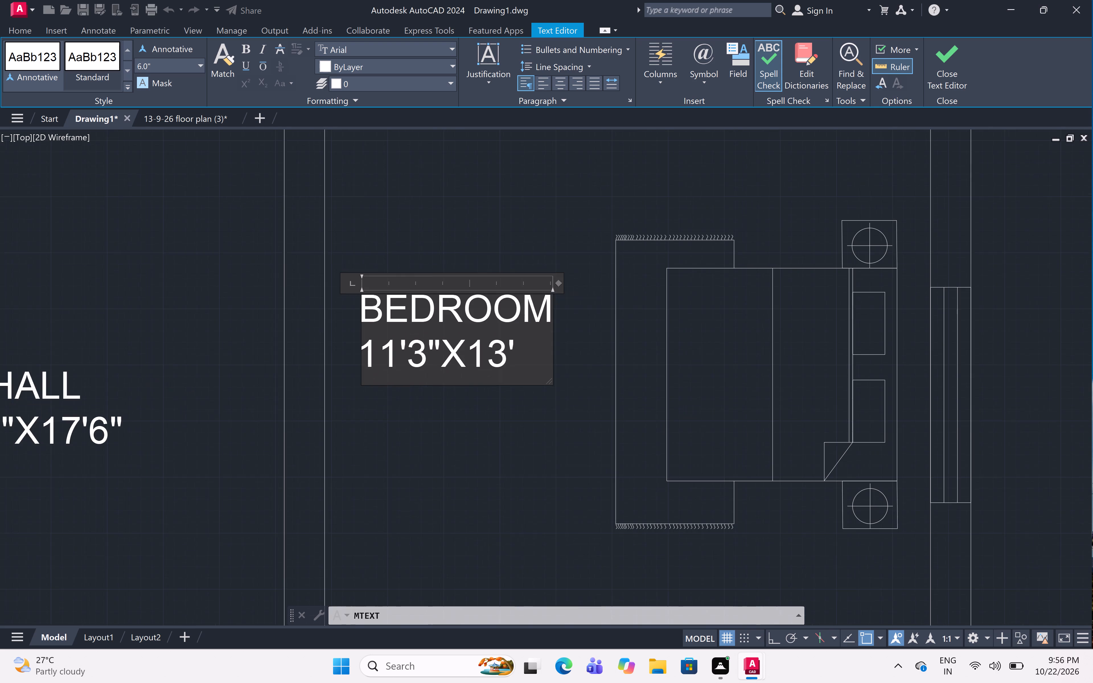
{"action": "left_click", "coordinate": [367, 355]}
{"action": "key", "text": "space"}
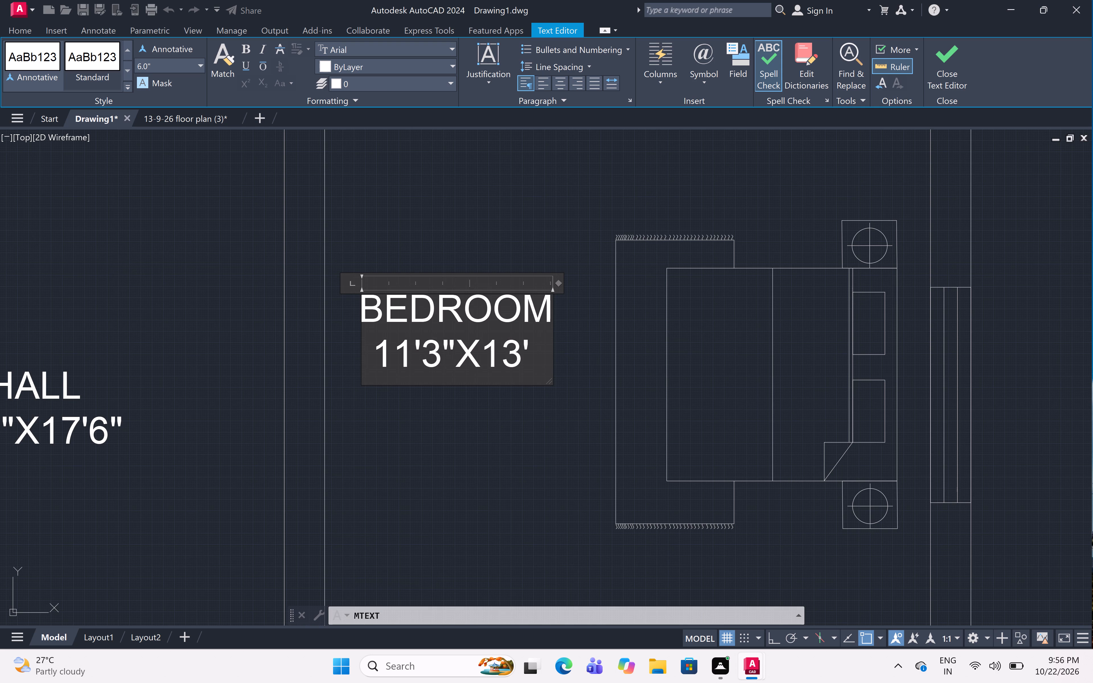
{"action": "left_click", "coordinate": [386, 407]}
Move the BEDROOM 11'3"X13' label about 5'8" at 49° so it sits above the bed in its room.
{"action": "scroll", "coordinate": [437, 285], "scroll_direction": "down", "scroll_amount": 5}
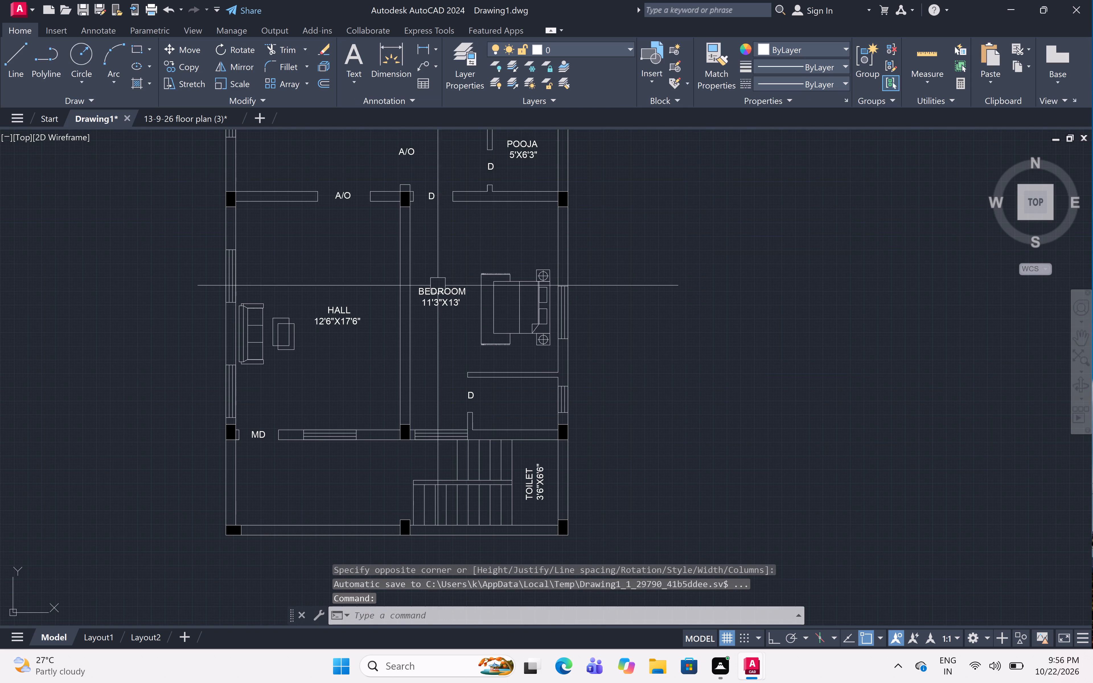
{"action": "middle_click_drag", "start_coordinate": [461, 261], "coordinate": [466, 327]}
{"action": "scroll", "coordinate": [451, 320], "scroll_direction": "up", "scroll_amount": 2}
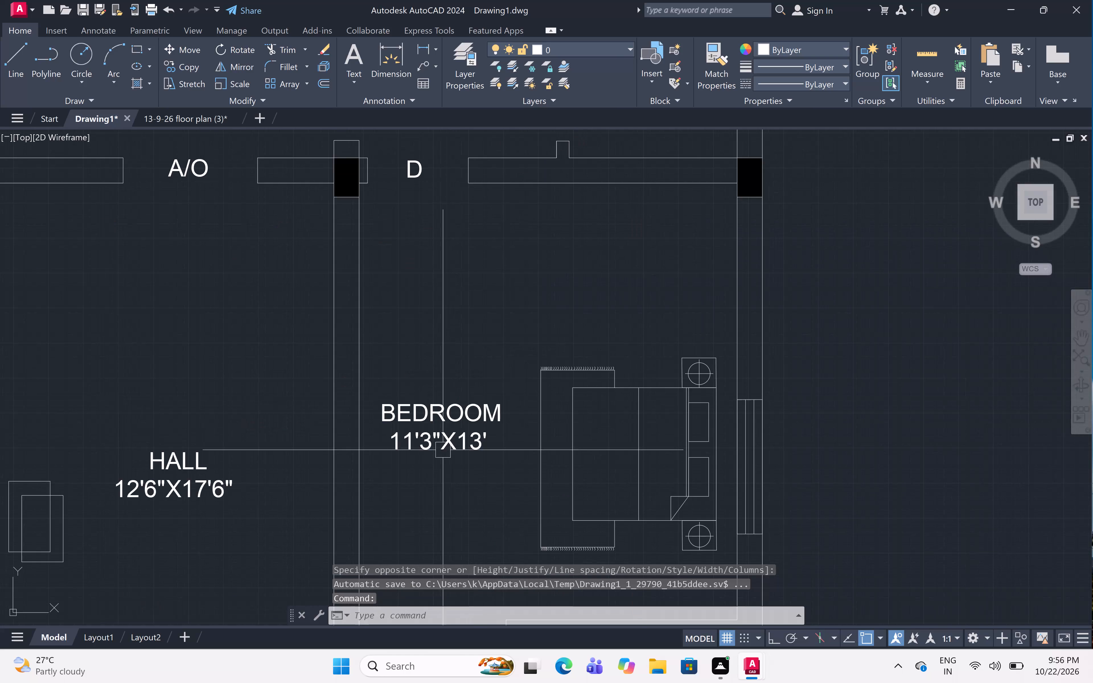
{"action": "scroll", "coordinate": [441, 436], "scroll_direction": "down", "scroll_amount": 2}
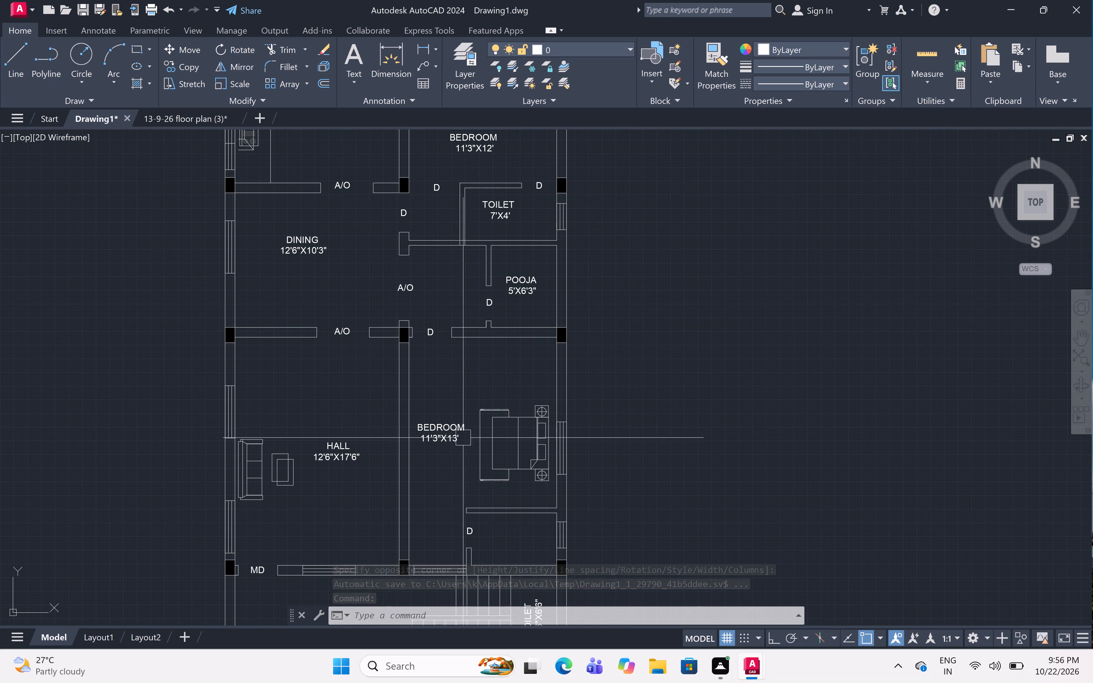
{"action": "scroll", "coordinate": [458, 447], "scroll_direction": "up", "scroll_amount": 4}
{"action": "left_click", "coordinate": [419, 412]}
{"action": "scroll", "coordinate": [395, 361], "scroll_direction": "down", "scroll_amount": 4}
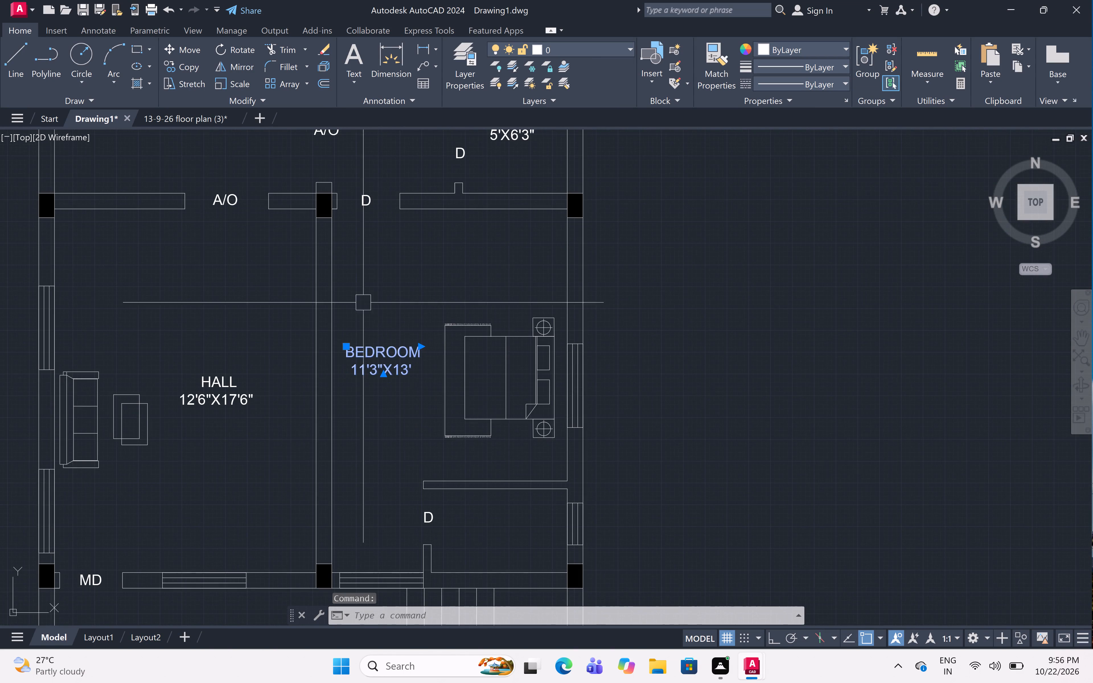
{"action": "middle_click_drag", "start_coordinate": [363, 302], "coordinate": [361, 337]}
{"action": "key", "text": "m"}
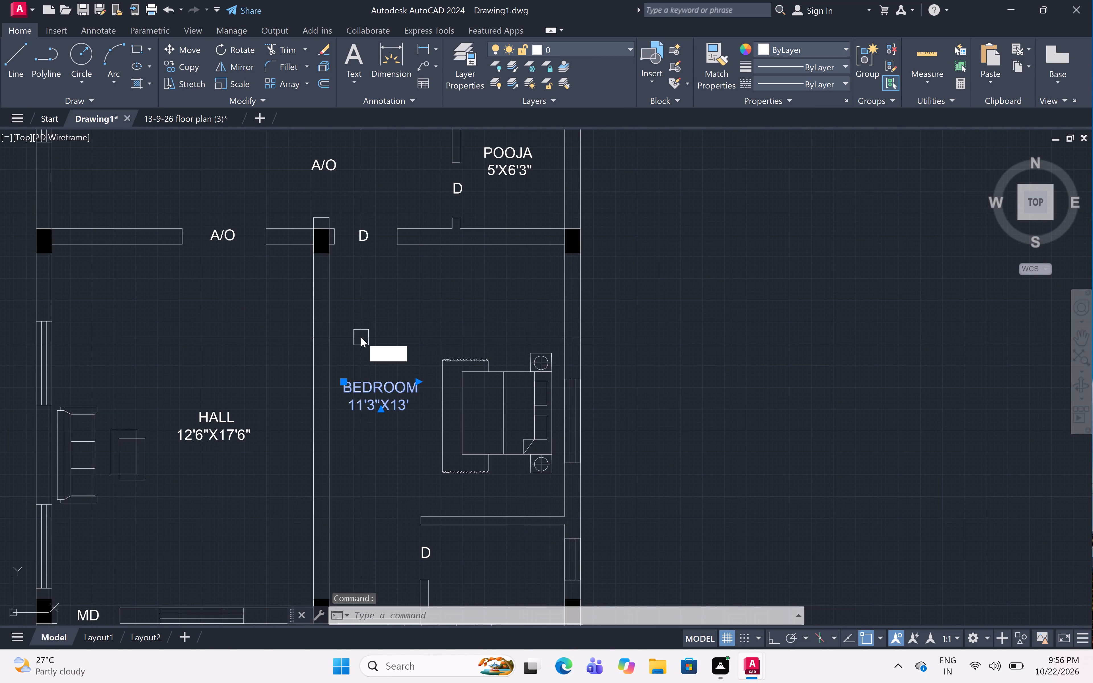
{"action": "key", "text": "space"}
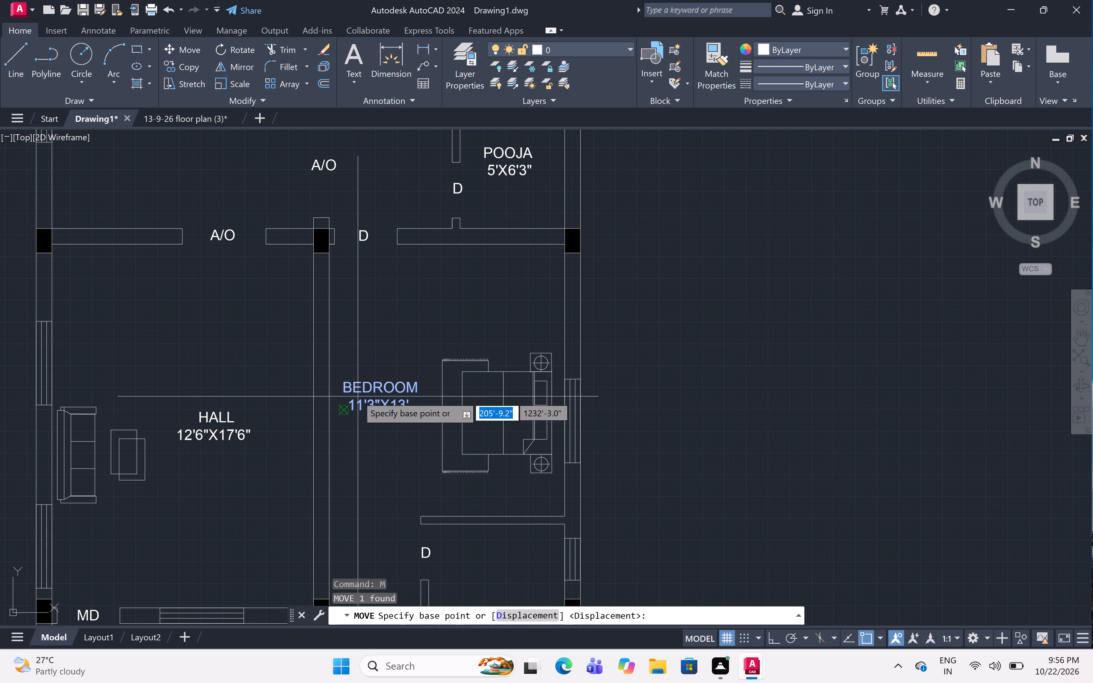
{"action": "left_click", "coordinate": [358, 396]}
{"action": "scroll", "coordinate": [423, 319], "scroll_direction": "up", "scroll_amount": 4}
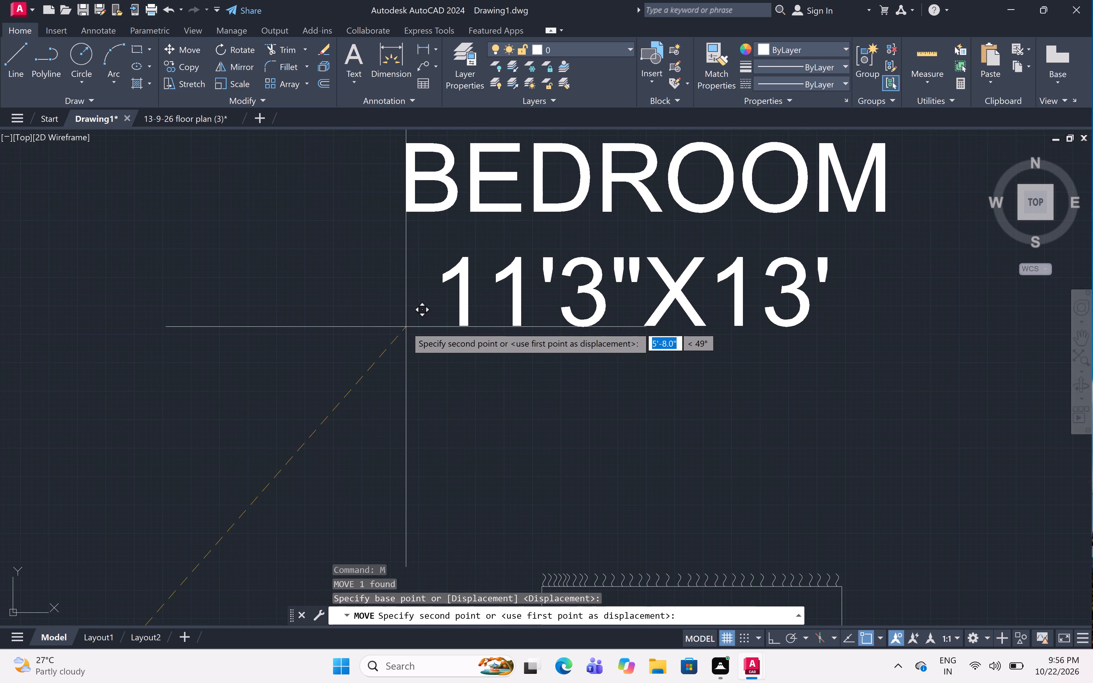
{"action": "left_click", "coordinate": [405, 327]}
Start a multiline text label in the open area below the main door MD, with PORCH on its first line.
{"action": "scroll", "coordinate": [407, 319], "scroll_direction": "down", "scroll_amount": 3}
{"action": "middle_click_drag", "start_coordinate": [408, 319], "coordinate": [407, 497]}
{"action": "scroll", "coordinate": [426, 381], "scroll_direction": "down", "scroll_amount": 3}
{"action": "middle_click_drag", "start_coordinate": [426, 380], "coordinate": [427, 390]}
{"action": "scroll", "coordinate": [492, 267], "scroll_direction": "down", "scroll_amount": 1}
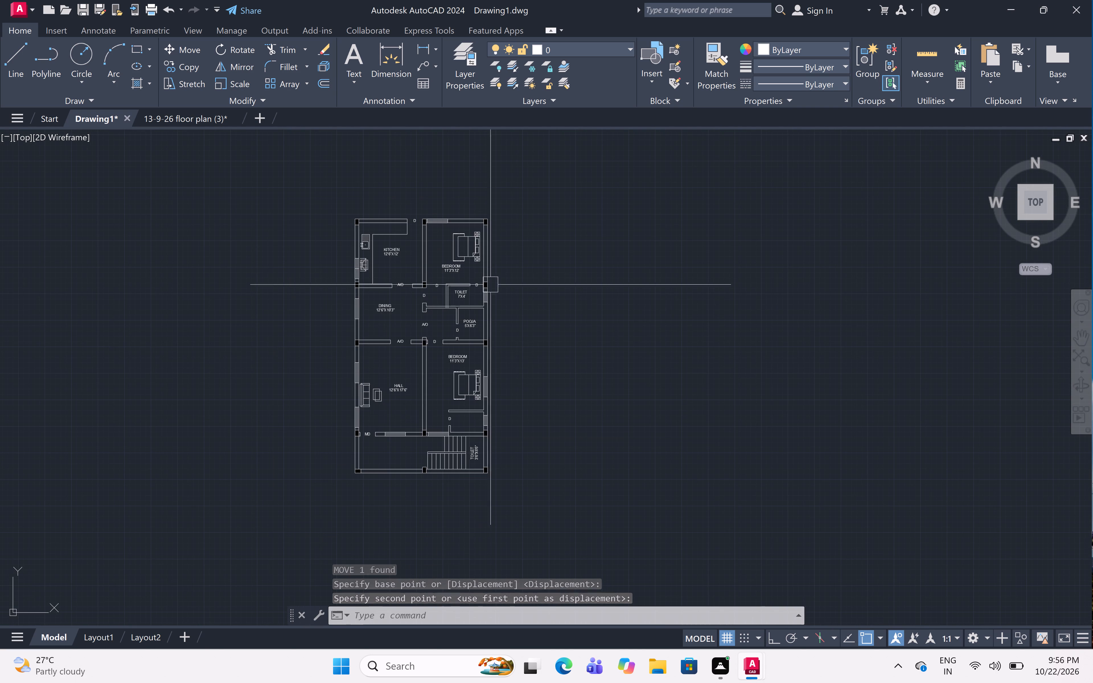
{"action": "scroll", "coordinate": [373, 474], "scroll_direction": "up", "scroll_amount": 4}
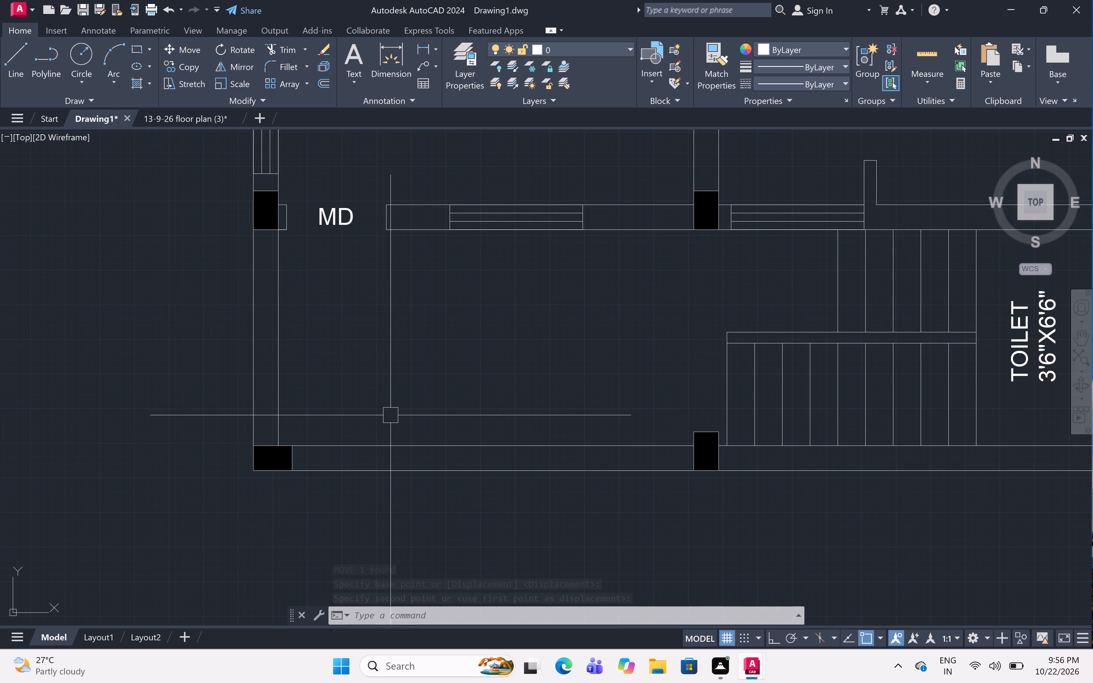
{"action": "middle_click_drag", "start_coordinate": [392, 411], "coordinate": [392, 360]}
{"action": "scroll", "coordinate": [393, 360], "scroll_direction": "up", "scroll_amount": 2}
{"action": "scroll", "coordinate": [393, 360], "scroll_direction": "down", "scroll_amount": 2}
{"action": "middle_click_drag", "start_coordinate": [393, 360], "coordinate": [403, 440]}
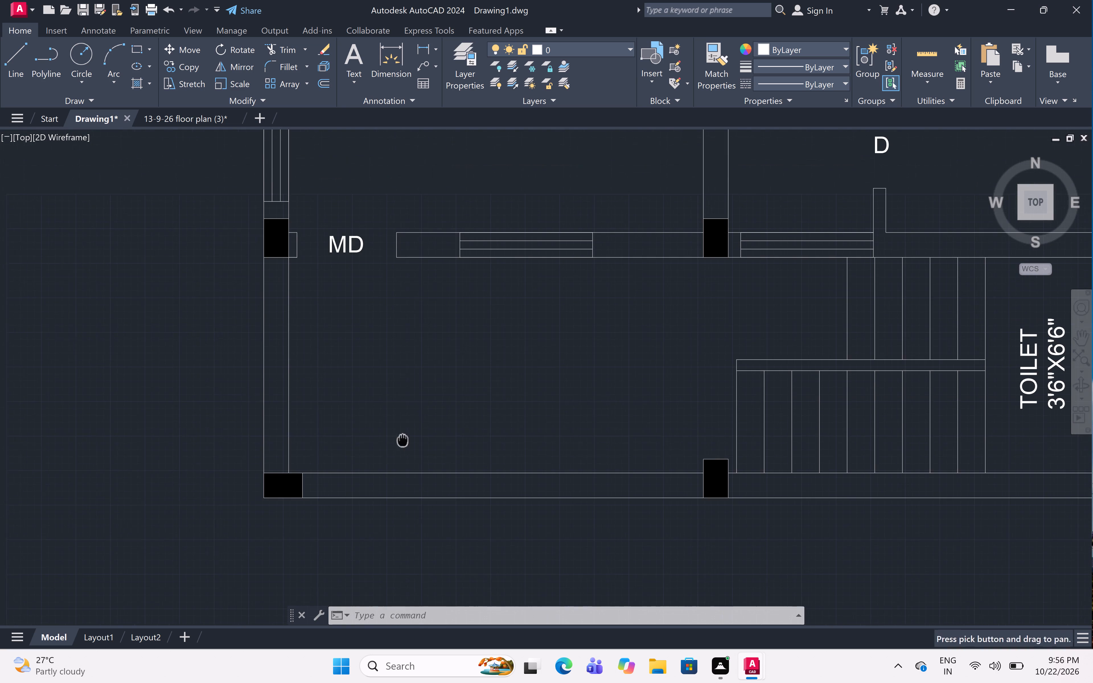
{"action": "type", "text": "MT"}
{"action": "key", "text": "space"}
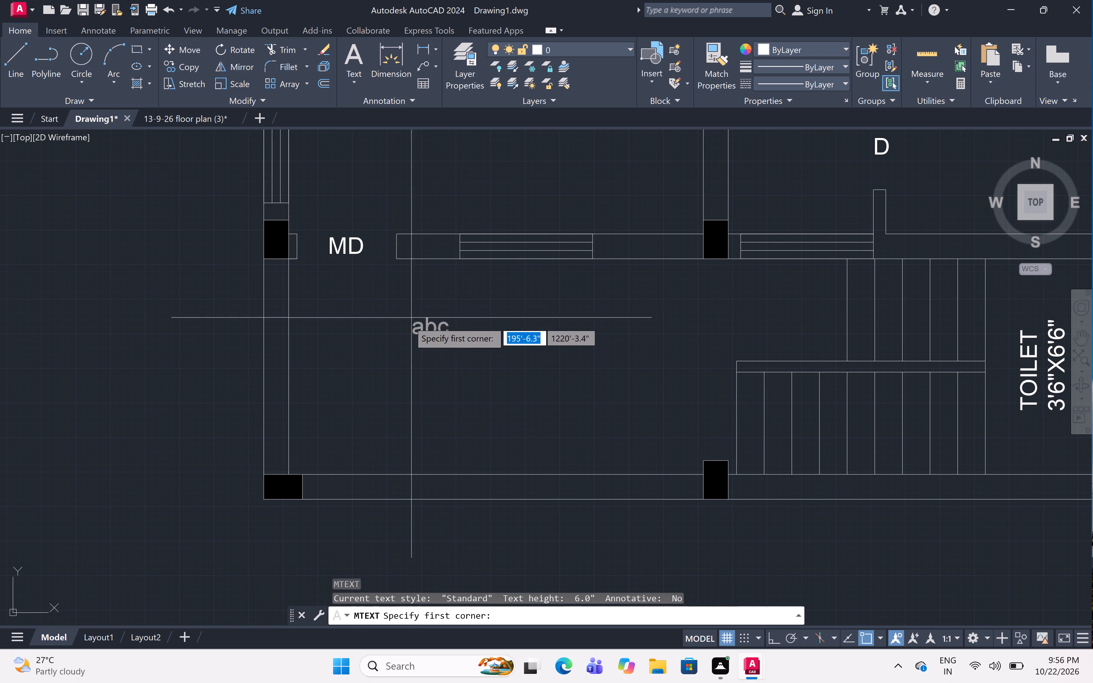
{"action": "left_click_drag", "start_coordinate": [401, 335], "coordinate": [403, 340]}
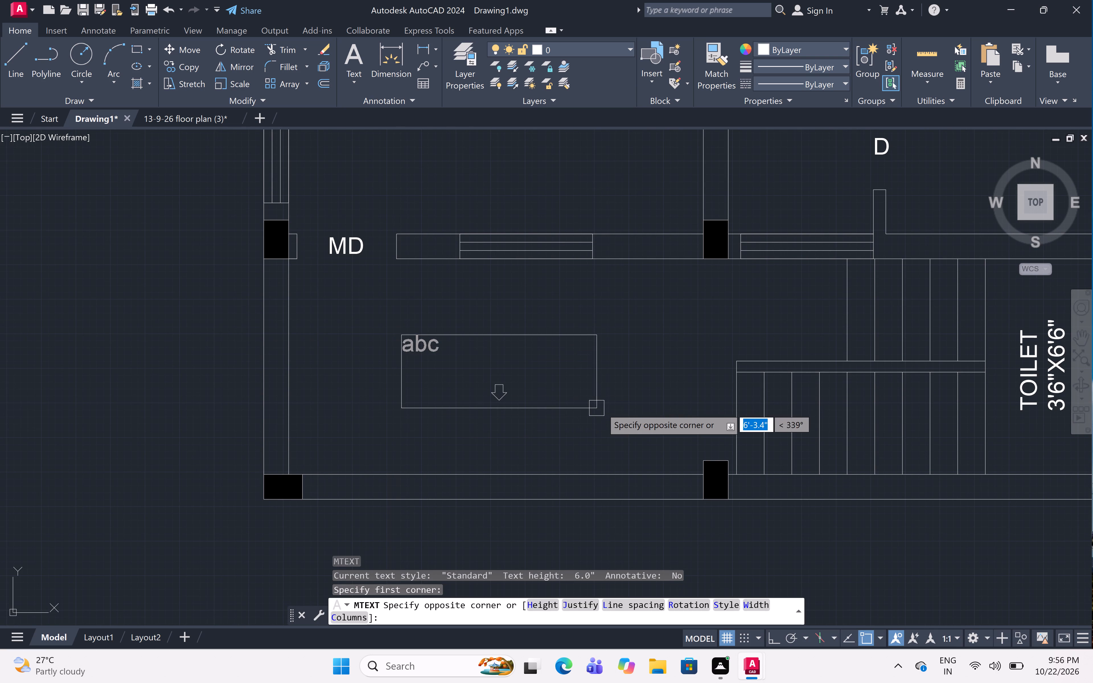
{"action": "left_click", "coordinate": [602, 408]}
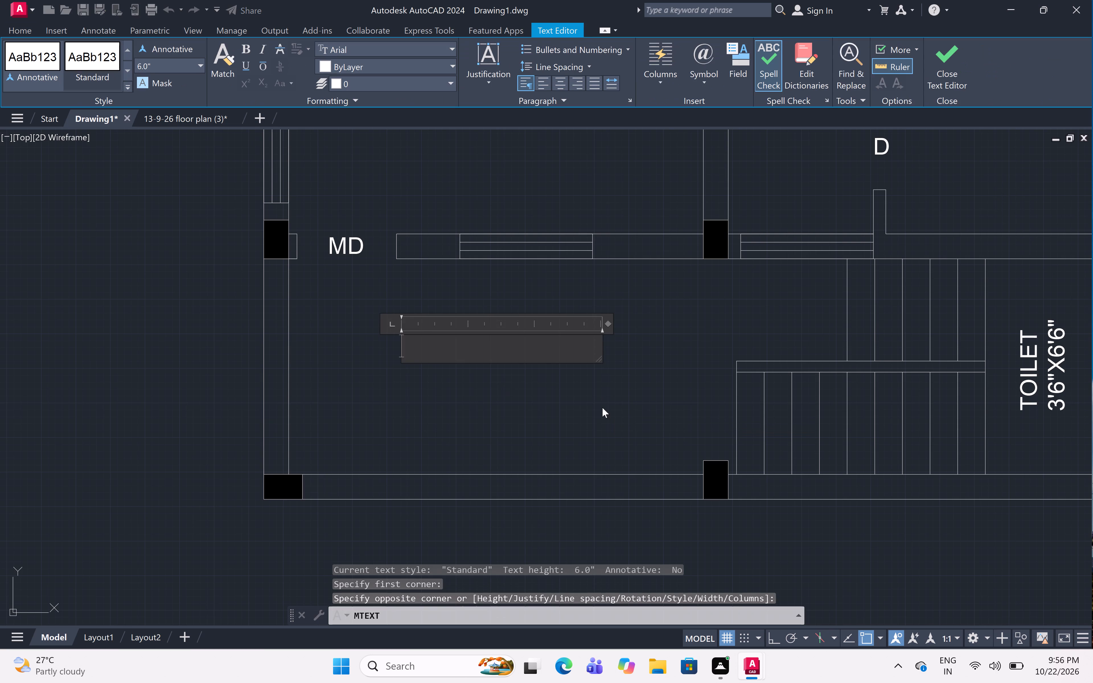
{"action": "type", "text": "PO"}
{"action": "key", "text": "r"}
{"action": "key", "text": "c"}
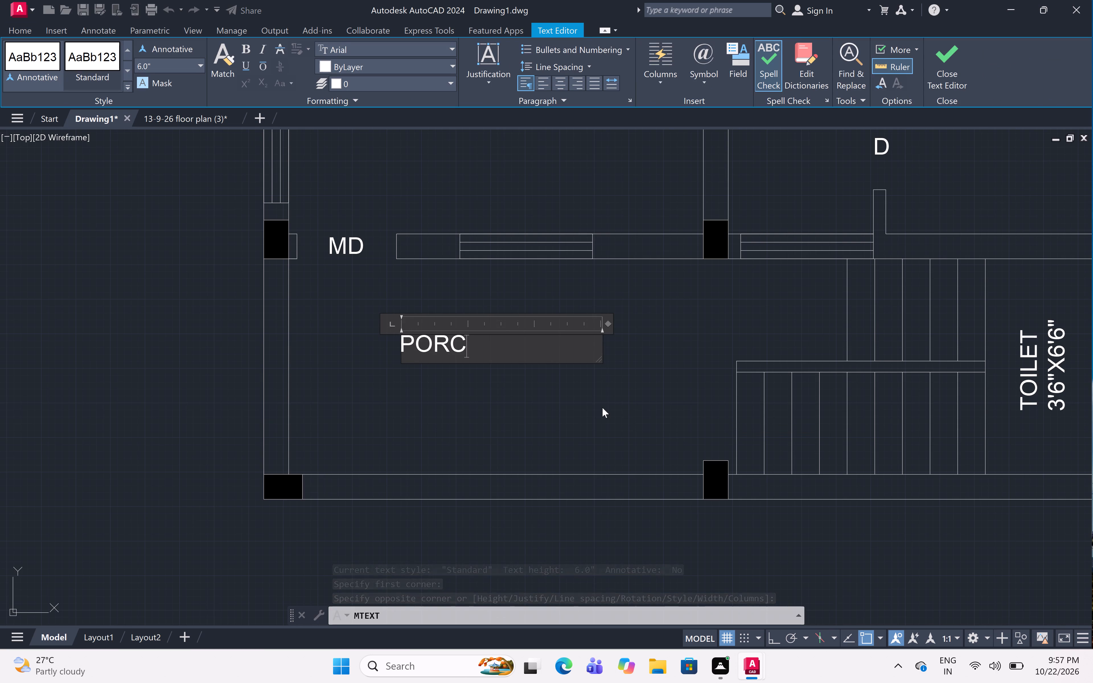
{"action": "key", "text": "h"}
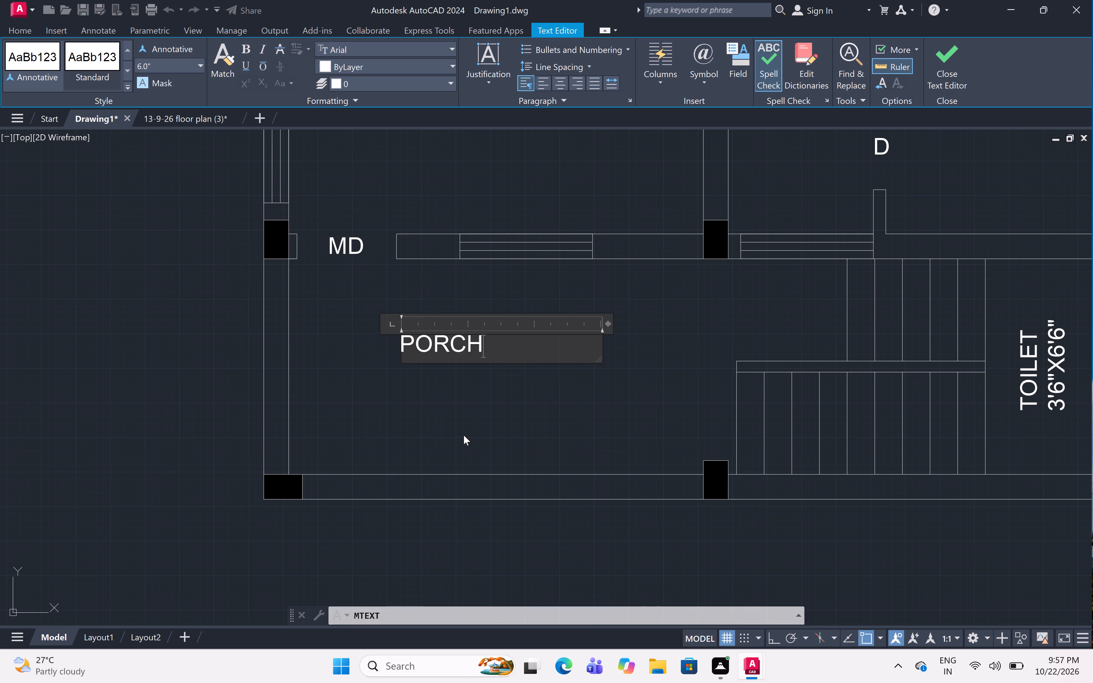
Enter the size 10'6"X6'6" beneath PORCH, indent PORCH by one space and finish the label.
{"action": "key", "text": "Return"}
{"action": "key", "text": "1"}
{"action": "key", "text": "0"}
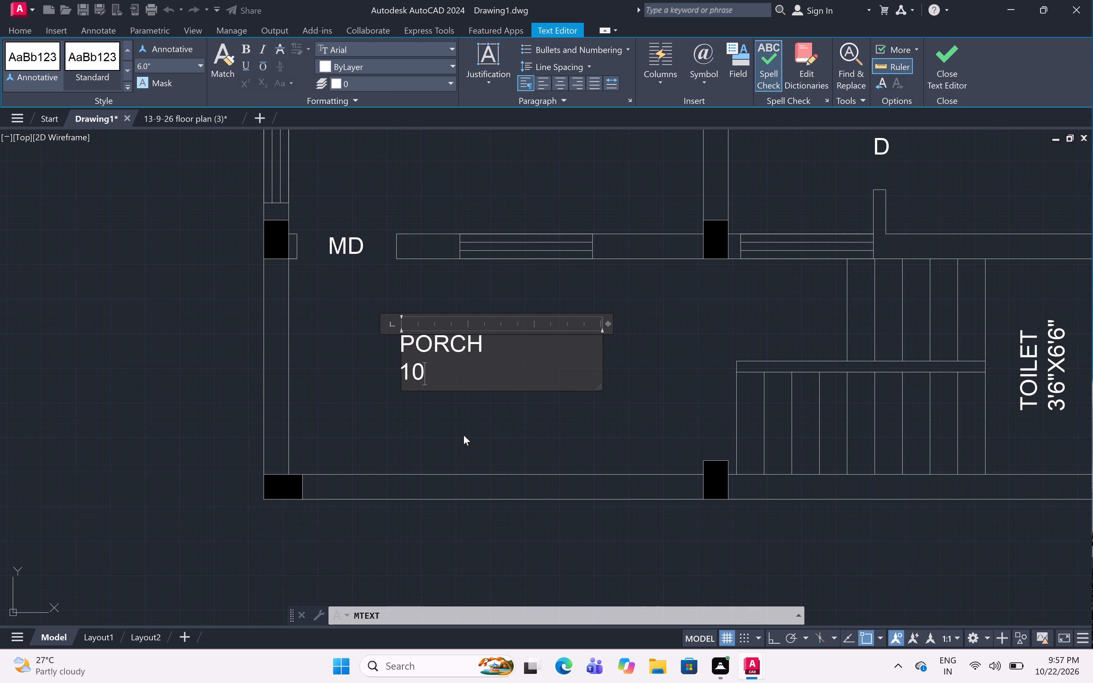
{"action": "type", "text": "'6"}
{"action": "key", "text": "shift+quotedbl"}
{"action": "key", "text": "x"}
{"action": "key", "text": "6"}
{"action": "type", "text": "'6"}
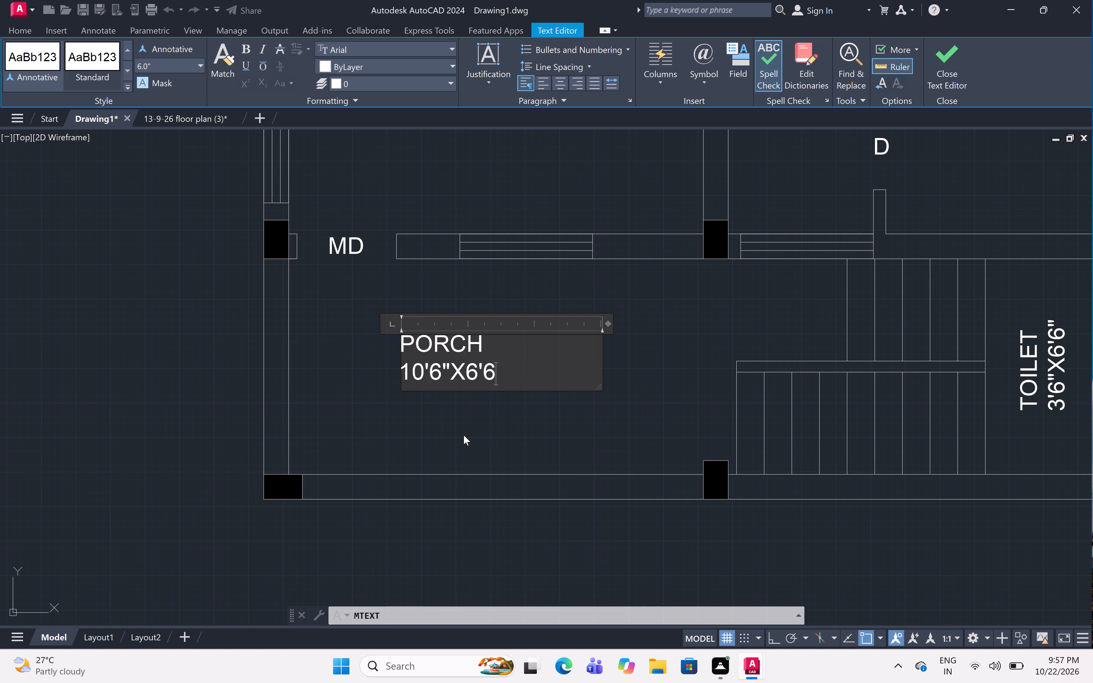
{"action": "key", "text": "shift+quotedbl"}
{"action": "scroll", "coordinate": [415, 322], "scroll_direction": "up", "scroll_amount": 2}
{"action": "left_click", "coordinate": [383, 369]}
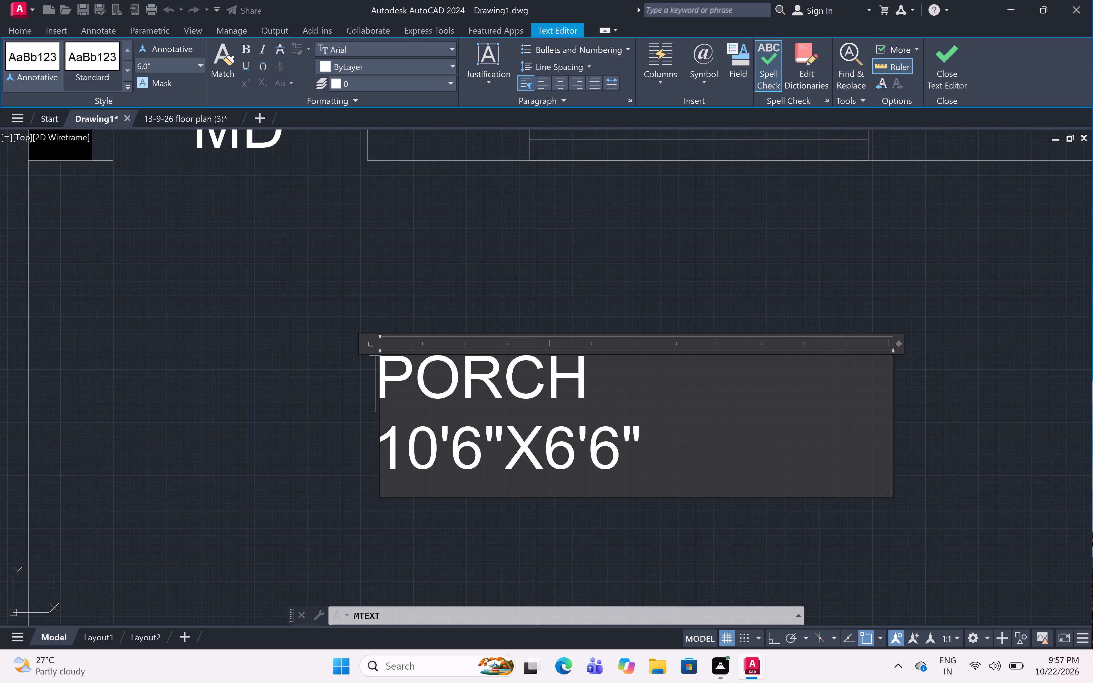
{"action": "key", "text": "space"}
{"action": "scroll", "coordinate": [689, 295], "scroll_direction": "down", "scroll_amount": 2}
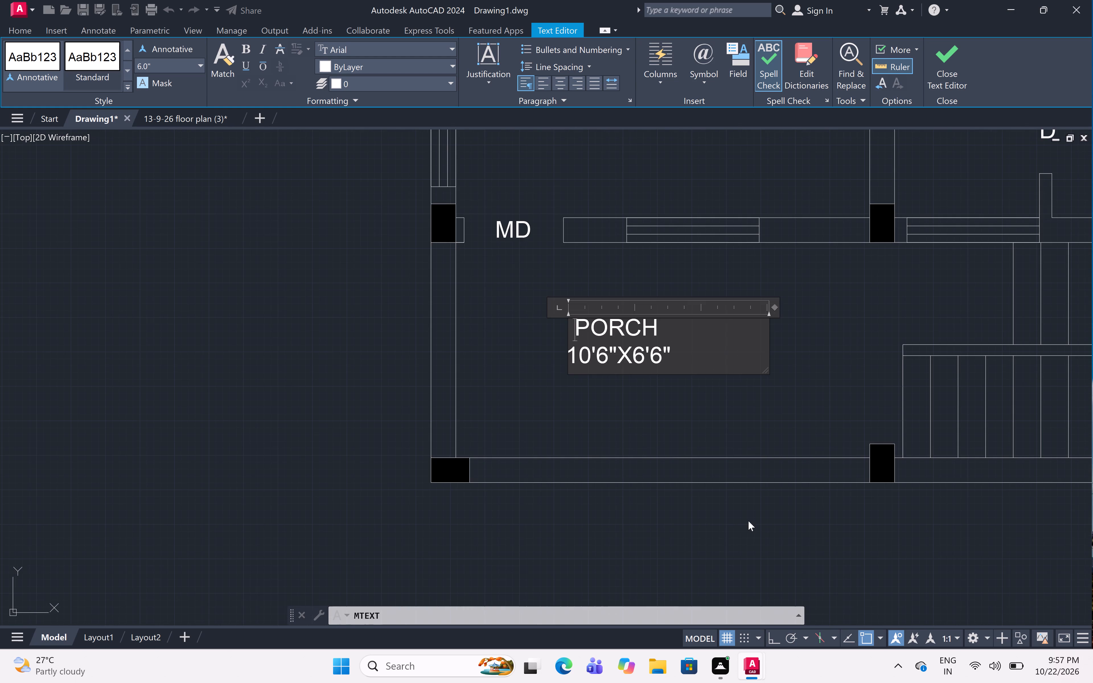
{"action": "left_click", "coordinate": [650, 418]}
Trim the overlapping lines where the 7'X4' toilet's side wall meets the horizontal wall beneath it, leaving an open wall junction.
{"action": "scroll", "coordinate": [597, 356], "scroll_direction": "down", "scroll_amount": 3}
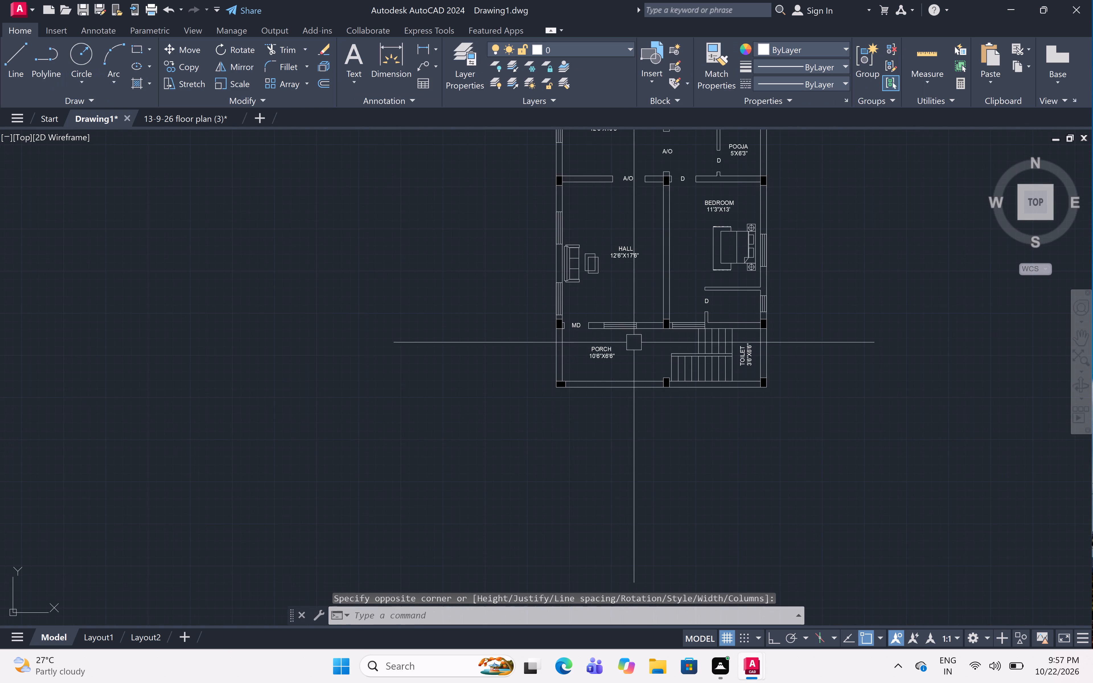
{"action": "middle_click_drag", "start_coordinate": [635, 340], "coordinate": [574, 387]}
{"action": "middle_click_drag", "start_coordinate": [637, 273], "coordinate": [592, 348]}
{"action": "scroll", "coordinate": [596, 340], "scroll_direction": "down", "scroll_amount": 1}
{"action": "middle_click_drag", "start_coordinate": [596, 340], "coordinate": [563, 366]}
{"action": "scroll", "coordinate": [572, 321], "scroll_direction": "up", "scroll_amount": 3}
{"action": "middle_click_drag", "start_coordinate": [572, 320], "coordinate": [570, 363]}
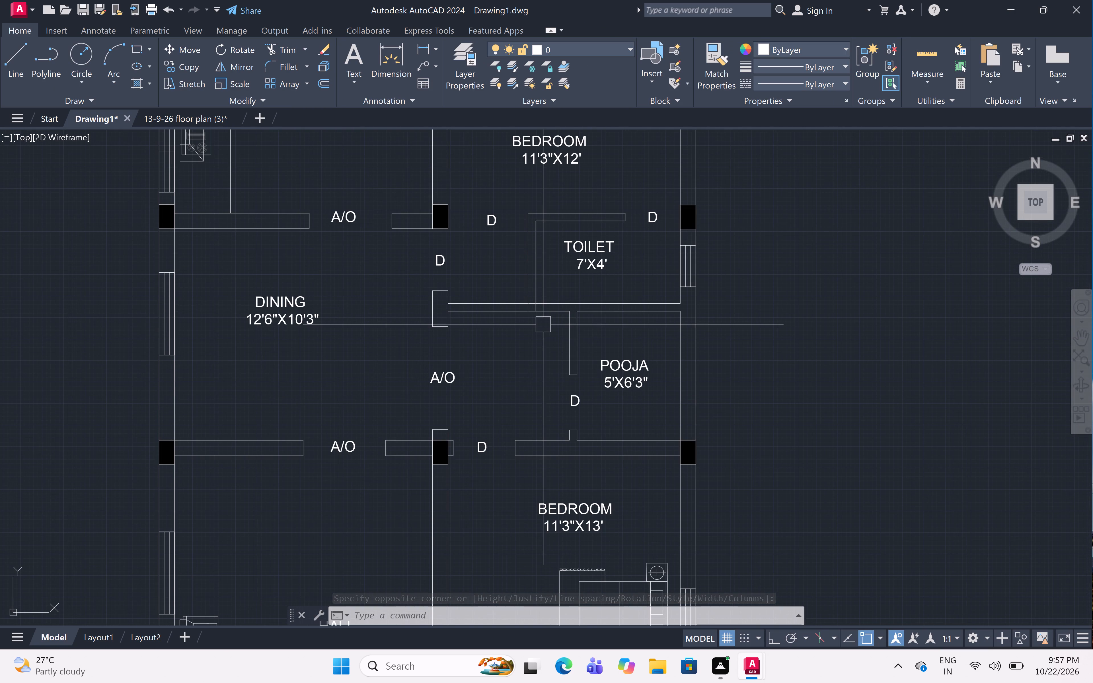
{"action": "scroll", "coordinate": [534, 295], "scroll_direction": "up", "scroll_amount": 4}
{"action": "type", "text": "TR"}
{"action": "key", "text": "space"}
{"action": "scroll", "coordinate": [536, 351], "scroll_direction": "up", "scroll_amount": 2}
{"action": "left_click", "coordinate": [586, 377]}
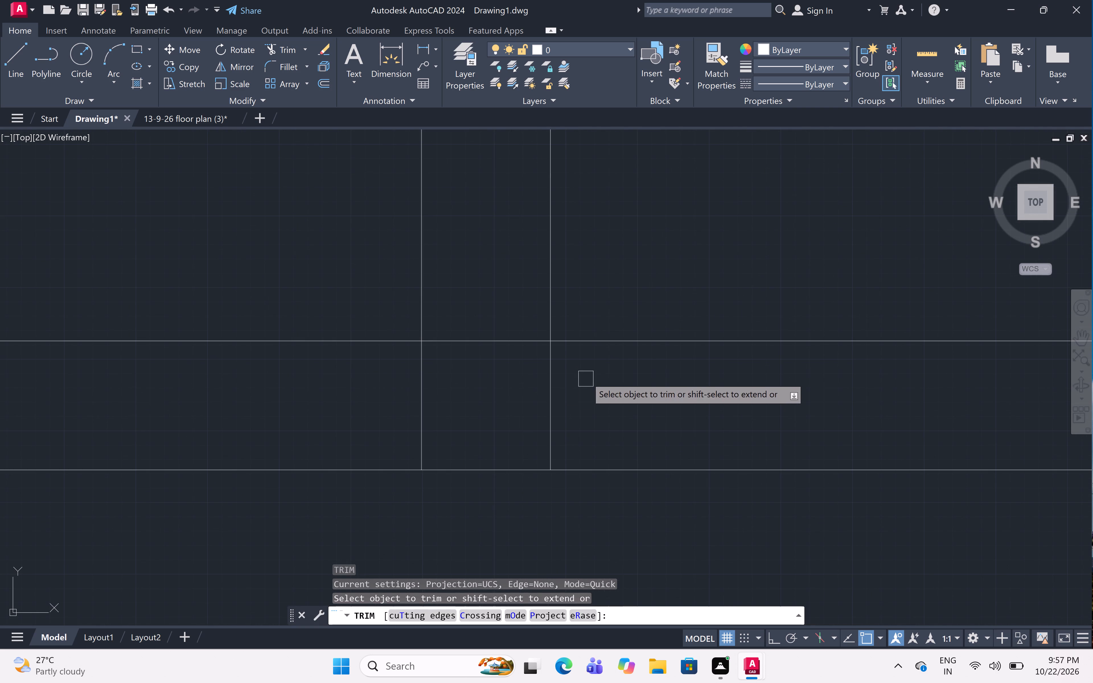
{"action": "left_click", "coordinate": [313, 379]}
{"action": "left_click", "coordinate": [464, 292]}
{"action": "left_click", "coordinate": [470, 389]}
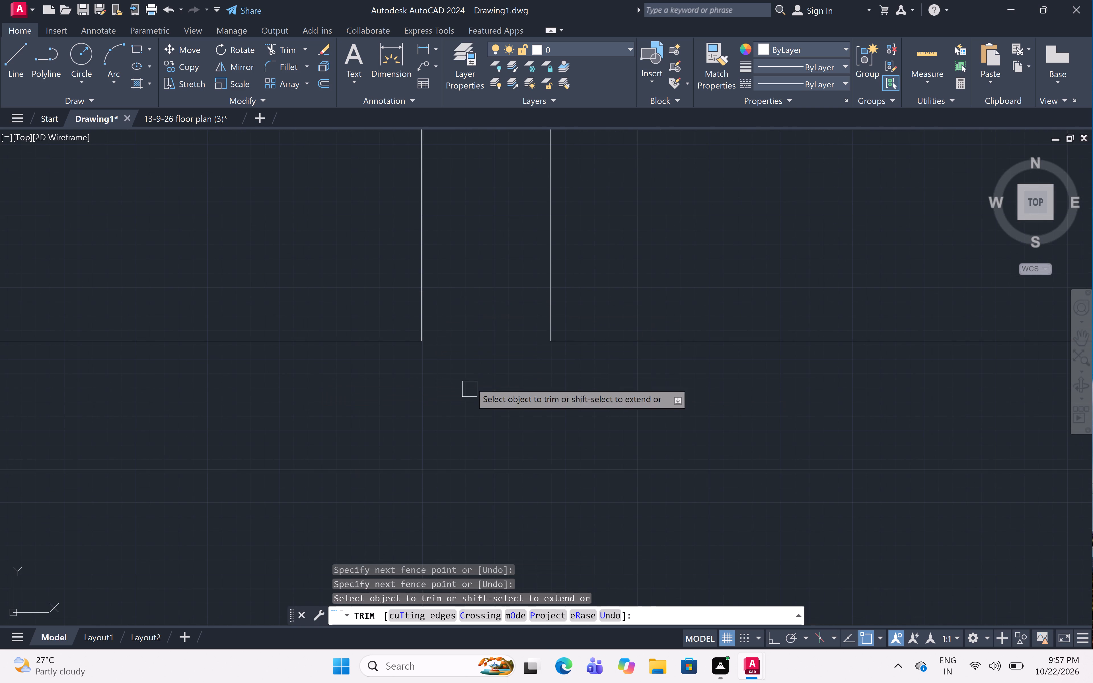
{"action": "scroll", "coordinate": [476, 291], "scroll_direction": "down", "scroll_amount": 6}
{"action": "scroll", "coordinate": [578, 217], "scroll_direction": "down", "scroll_amount": 1}
{"action": "scroll", "coordinate": [656, 318], "scroll_direction": "down", "scroll_amount": 1}
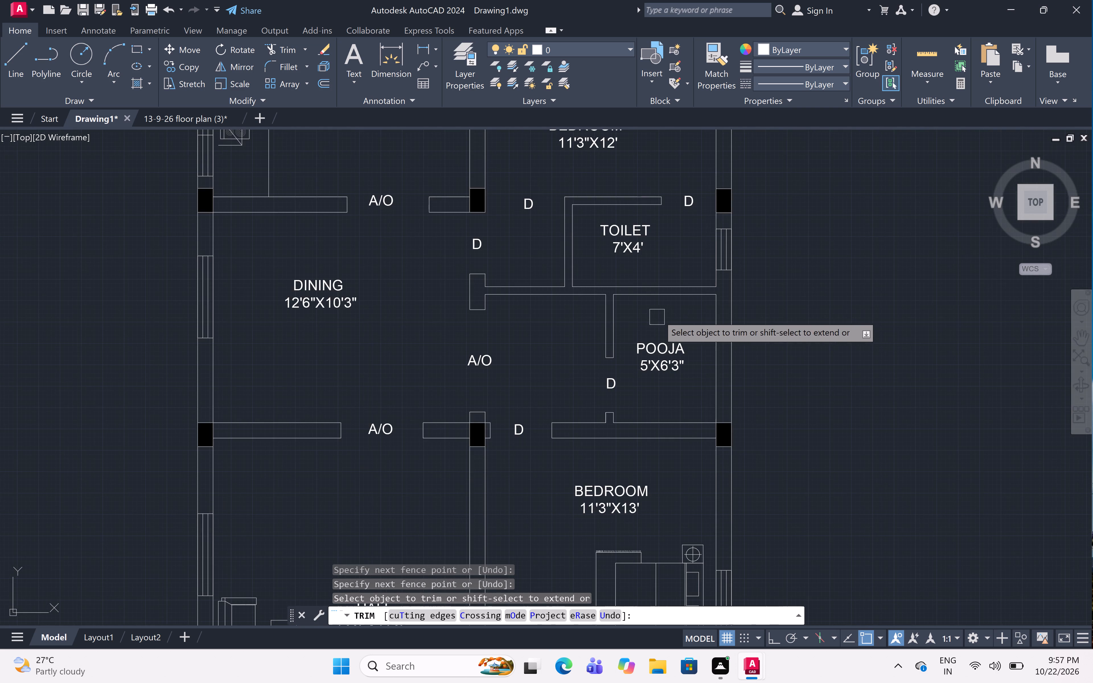
{"action": "middle_click_drag", "start_coordinate": [663, 308], "coordinate": [658, 343]}
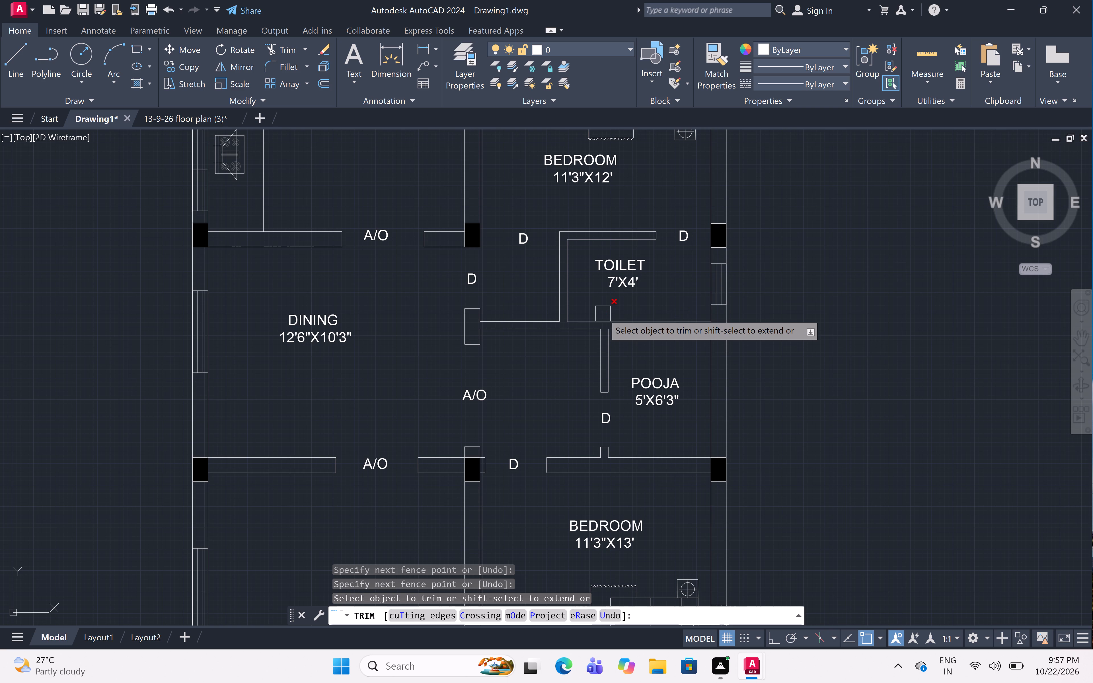
{"action": "scroll", "coordinate": [640, 289], "scroll_direction": "down", "scroll_amount": 1}
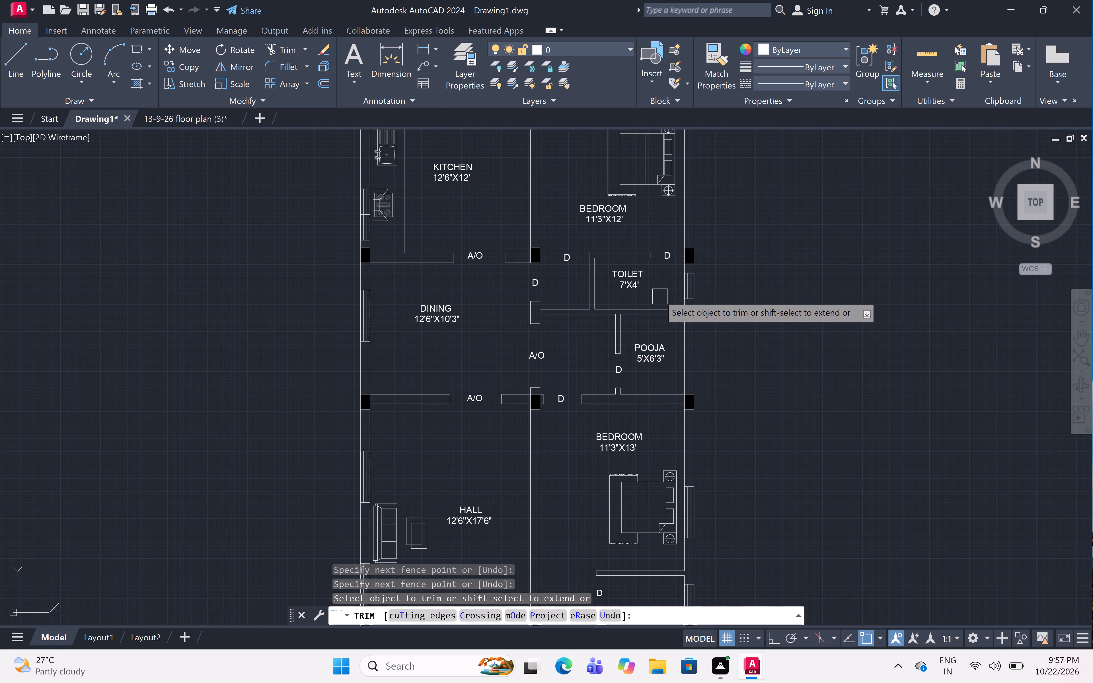
{"action": "key", "text": "Escape"}
Move the TOILET 7'X4' label slightly down, away from the wall above it.
{"action": "scroll", "coordinate": [616, 285], "scroll_direction": "up", "scroll_amount": 3}
{"action": "left_click", "coordinate": [688, 273]}
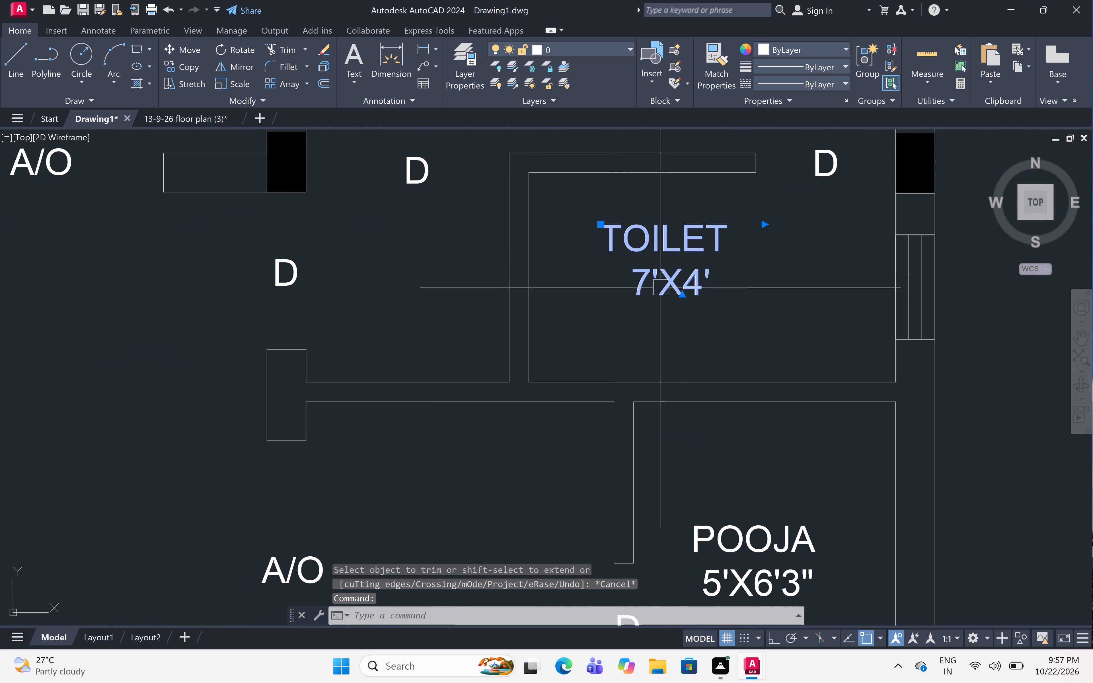
{"action": "middle_click_drag", "start_coordinate": [646, 300], "coordinate": [566, 390]}
{"action": "scroll", "coordinate": [568, 414], "scroll_direction": "up", "scroll_amount": 1}
{"action": "middle_click_drag", "start_coordinate": [565, 414], "coordinate": [542, 428]}
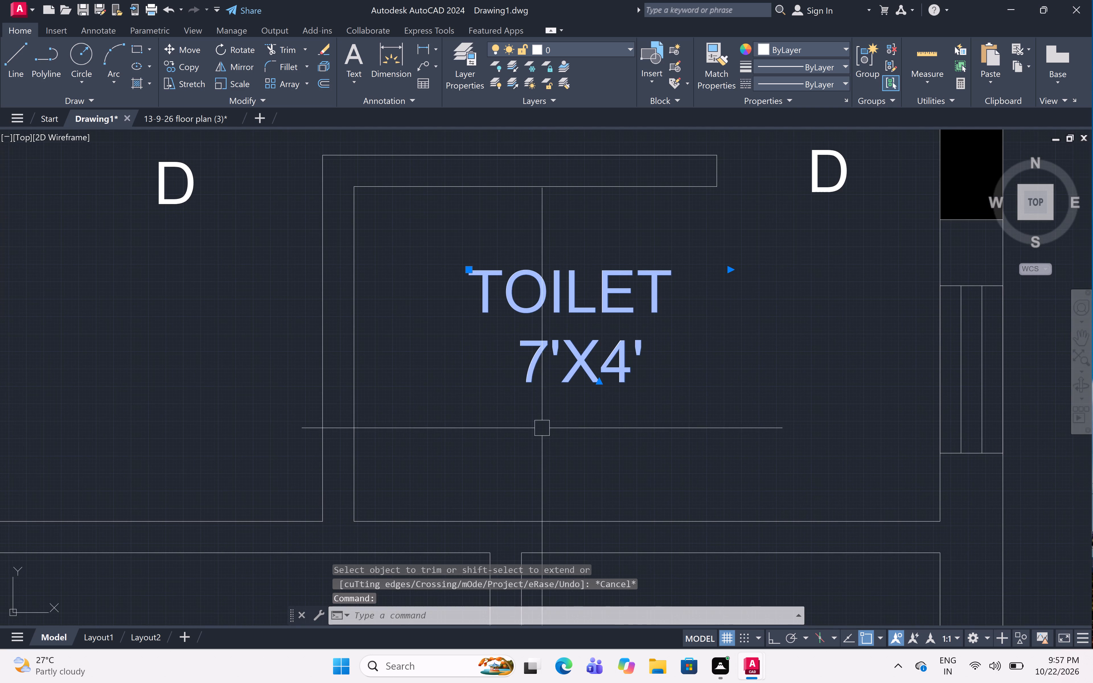
{"action": "key", "text": "m"}
{"action": "key", "text": "space"}
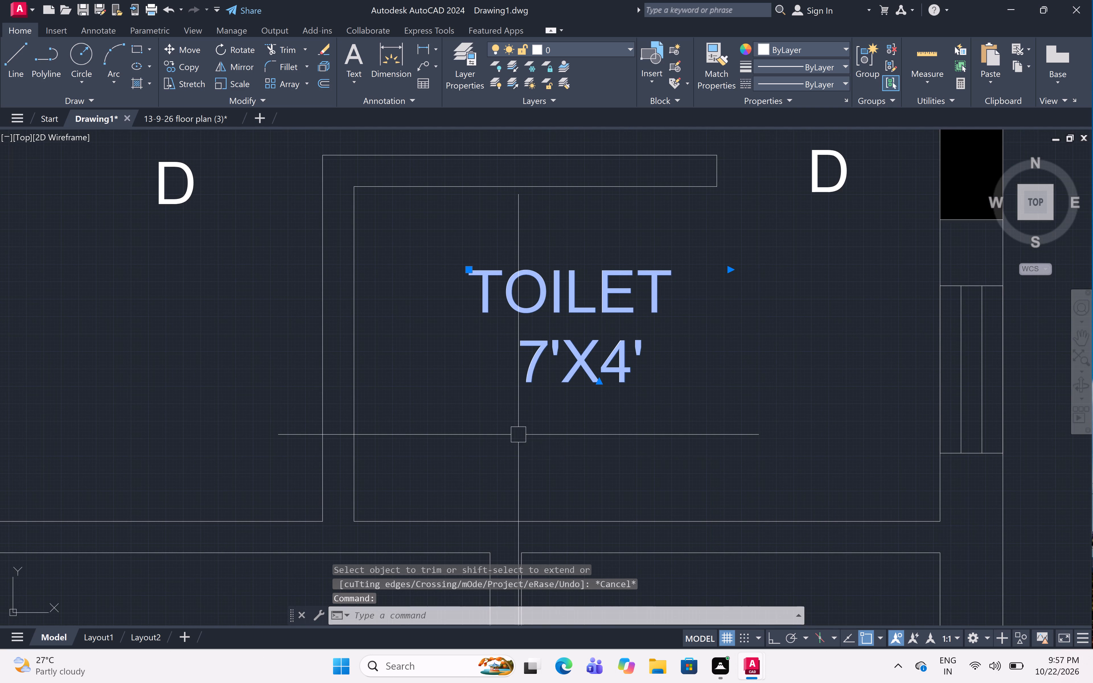
{"action": "left_click", "coordinate": [579, 366]}
{"action": "scroll", "coordinate": [577, 416], "scroll_direction": "up", "scroll_amount": 3}
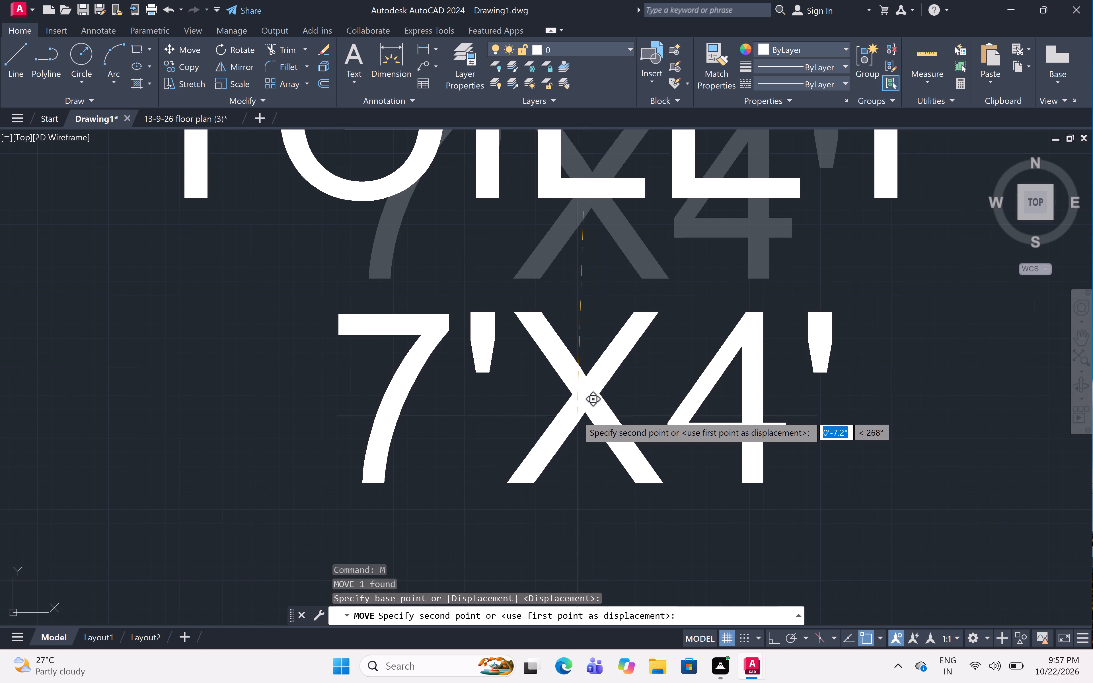
{"action": "left_click", "coordinate": [591, 377]}
{"action": "scroll", "coordinate": [591, 375], "scroll_direction": "down", "scroll_amount": 6}
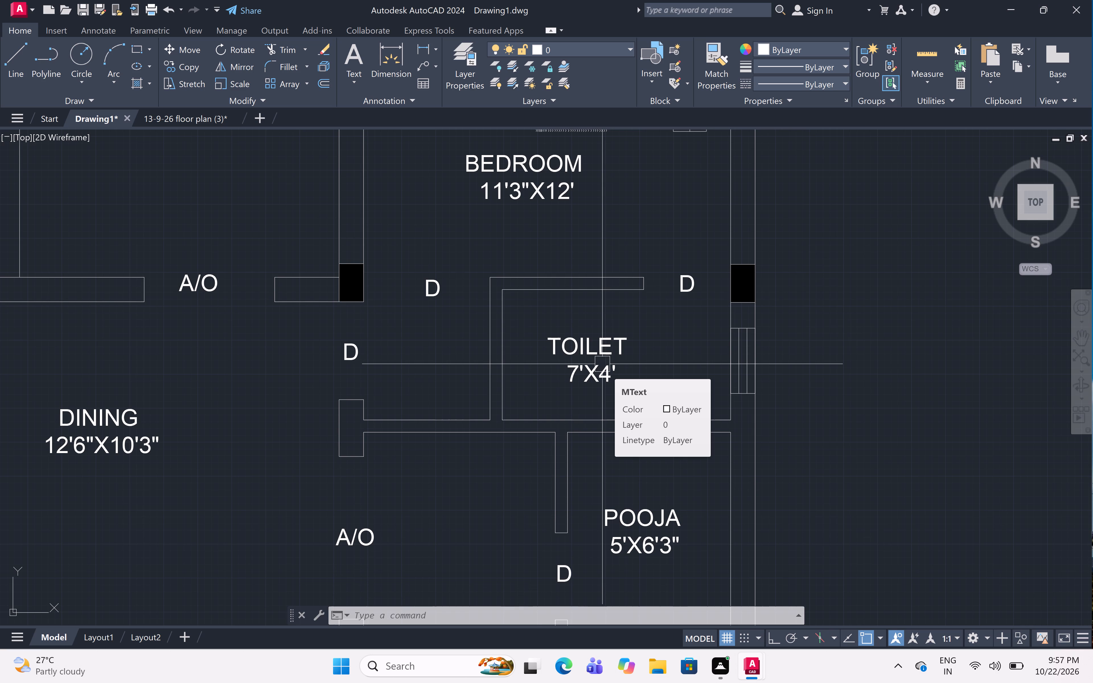
Move the TOILET 7'X4' label a little sideways towards the window wall, centring it in the room.
{"action": "scroll", "coordinate": [579, 343], "scroll_direction": "down", "scroll_amount": 3}
{"action": "middle_click_drag", "start_coordinate": [579, 342], "coordinate": [611, 310]}
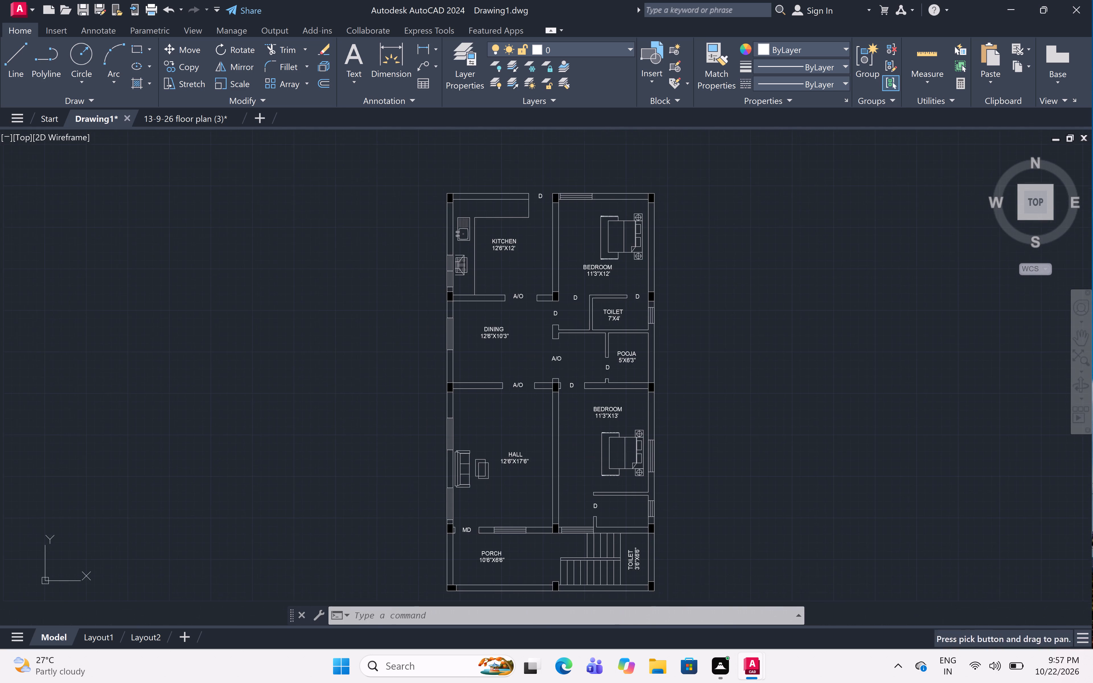
{"action": "scroll", "coordinate": [608, 317], "scroll_direction": "up", "scroll_amount": 4}
{"action": "middle_click_drag", "start_coordinate": [612, 315], "coordinate": [585, 361]}
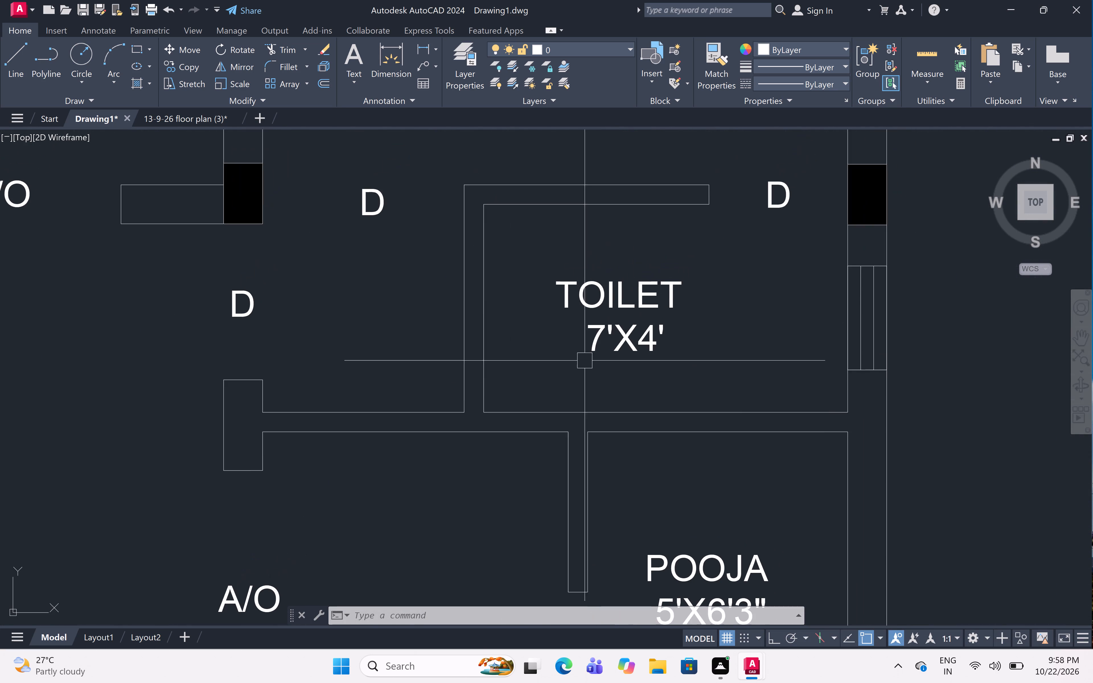
{"action": "scroll", "coordinate": [608, 308], "scroll_direction": "up", "scroll_amount": 2}
{"action": "middle_click_drag", "start_coordinate": [608, 308], "coordinate": [560, 353]}
{"action": "scroll", "coordinate": [585, 328], "scroll_direction": "down", "scroll_amount": 1}
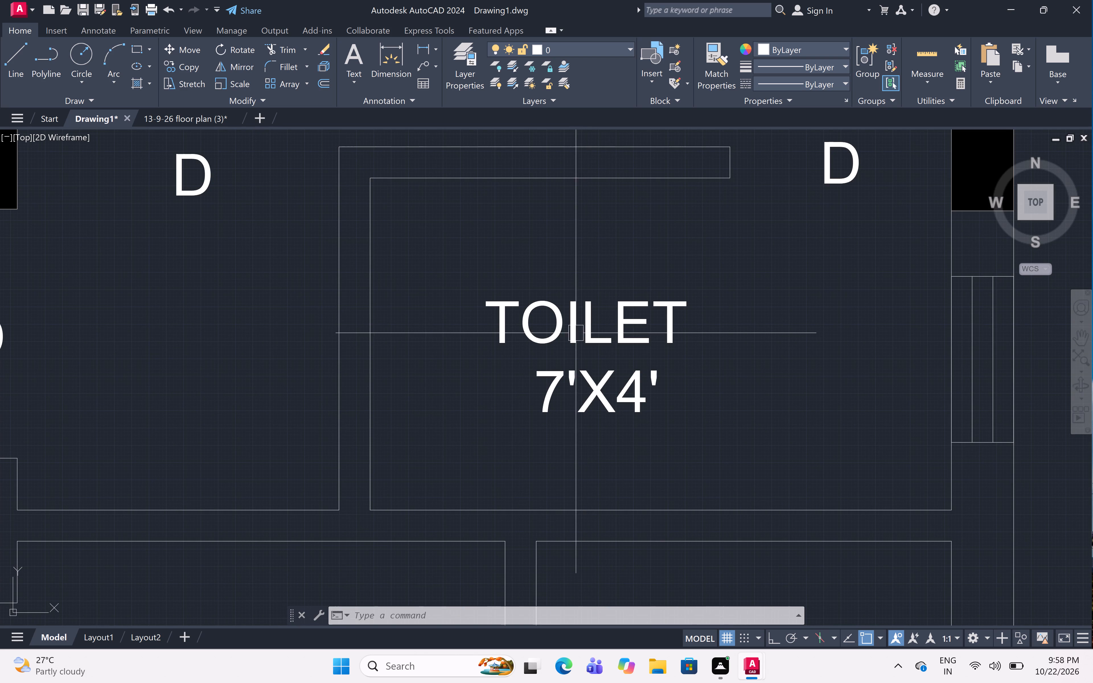
{"action": "left_click", "coordinate": [576, 333]}
{"action": "type", "text": "M"}
{"action": "key", "text": "space"}
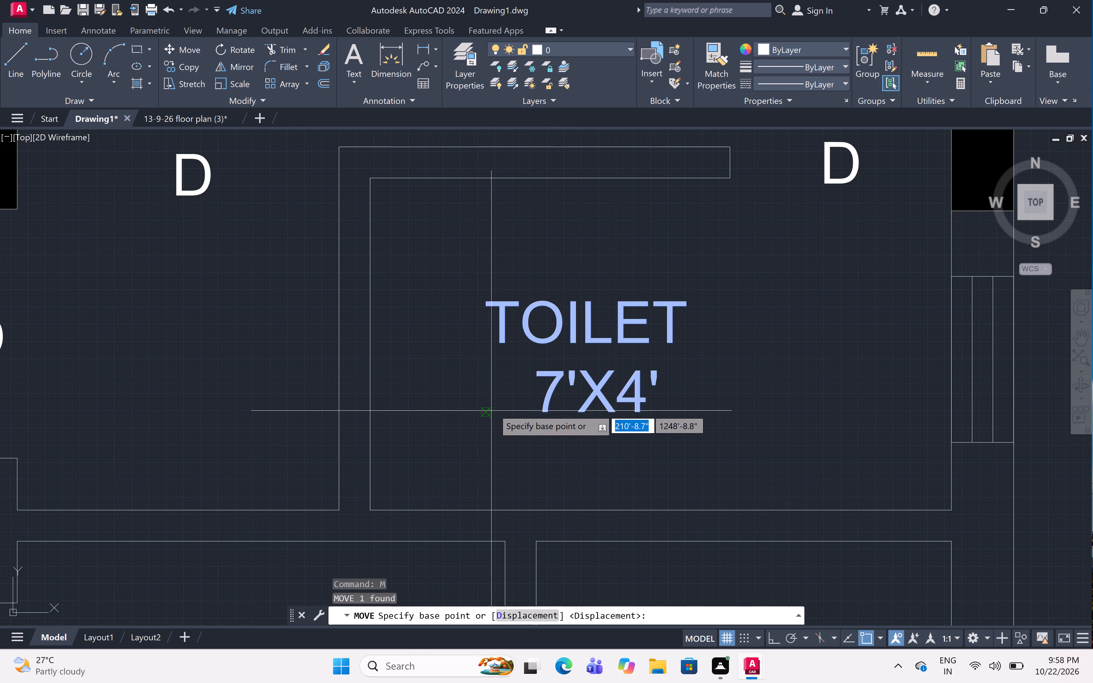
{"action": "left_click", "coordinate": [548, 375]}
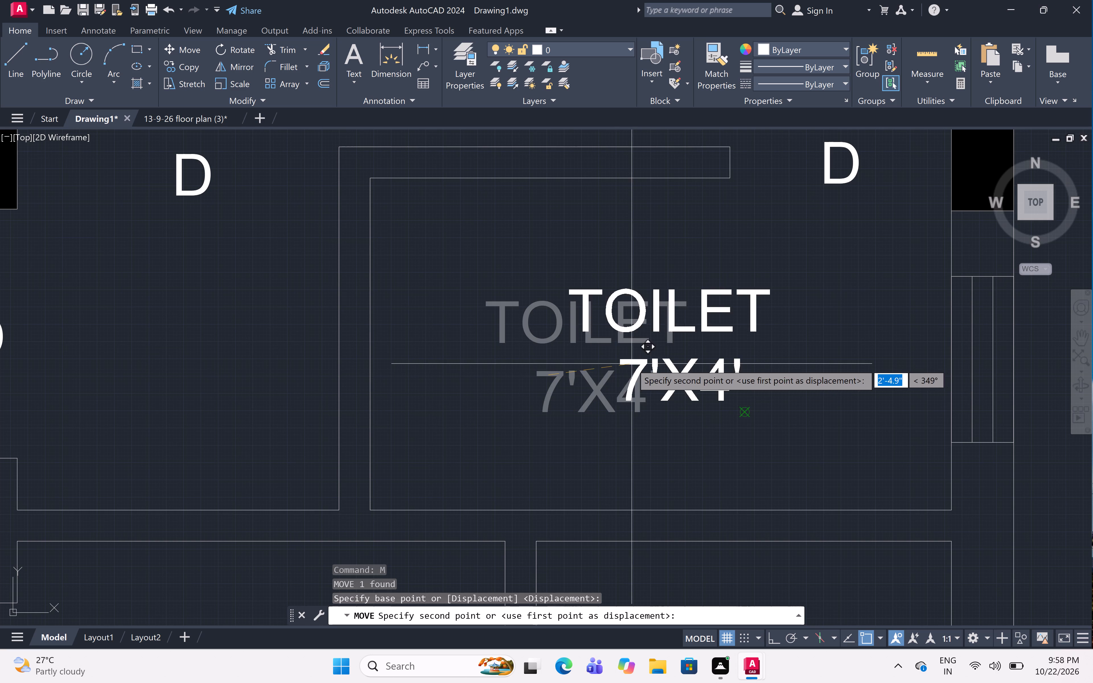
{"action": "scroll", "coordinate": [577, 378], "scroll_direction": "up", "scroll_amount": 3}
{"action": "left_click", "coordinate": [602, 352]}
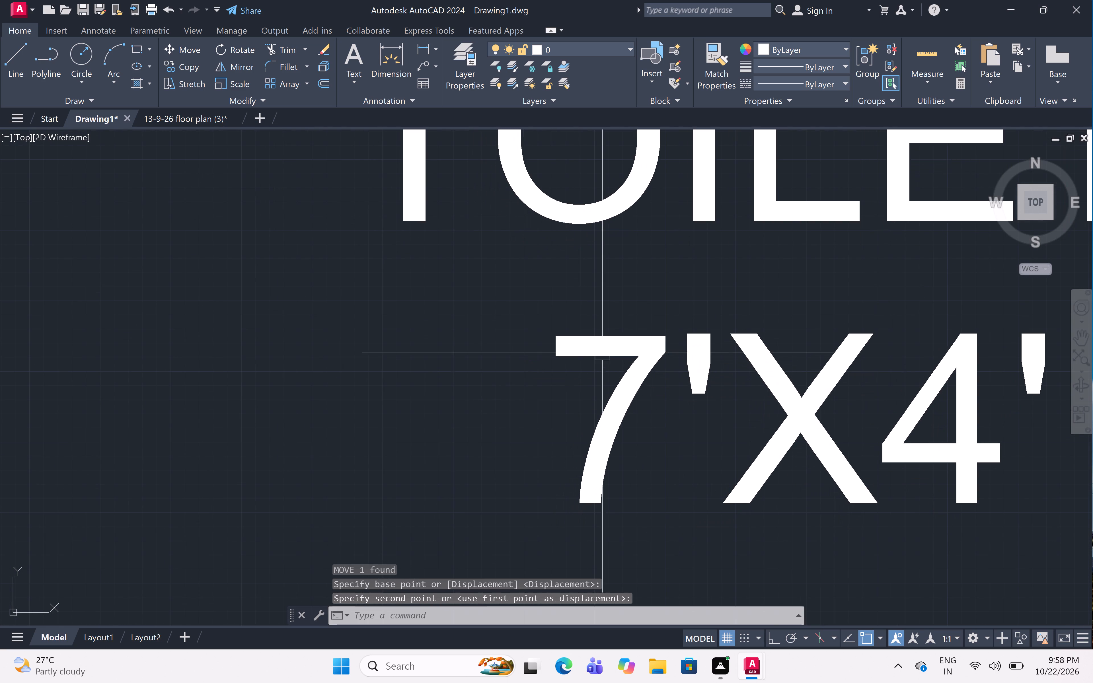
Add the multiline text label W just outside the window in the upper wall of BEDROOM 11'3"X12'.
{"action": "scroll", "coordinate": [602, 352], "scroll_direction": "down", "scroll_amount": 9}
{"action": "scroll", "coordinate": [585, 373], "scroll_direction": "up", "scroll_amount": 1}
{"action": "middle_click_drag", "start_coordinate": [584, 374], "coordinate": [624, 318]}
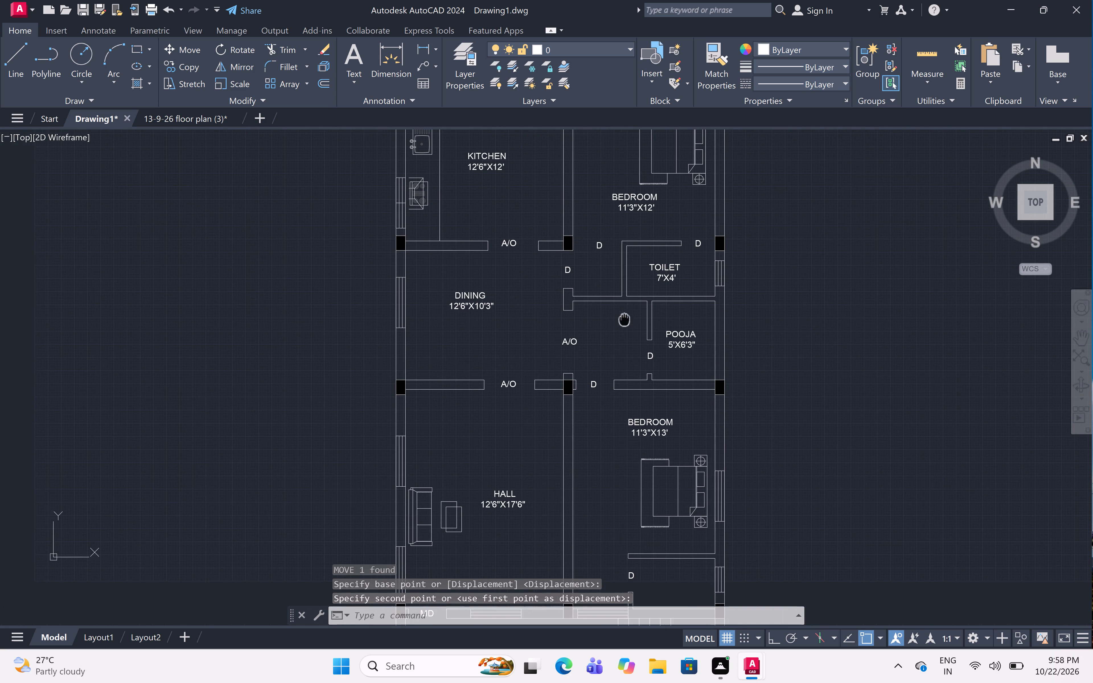
{"action": "scroll", "coordinate": [574, 339], "scroll_direction": "up", "scroll_amount": 2}
{"action": "scroll", "coordinate": [574, 339], "scroll_direction": "down", "scroll_amount": 4}
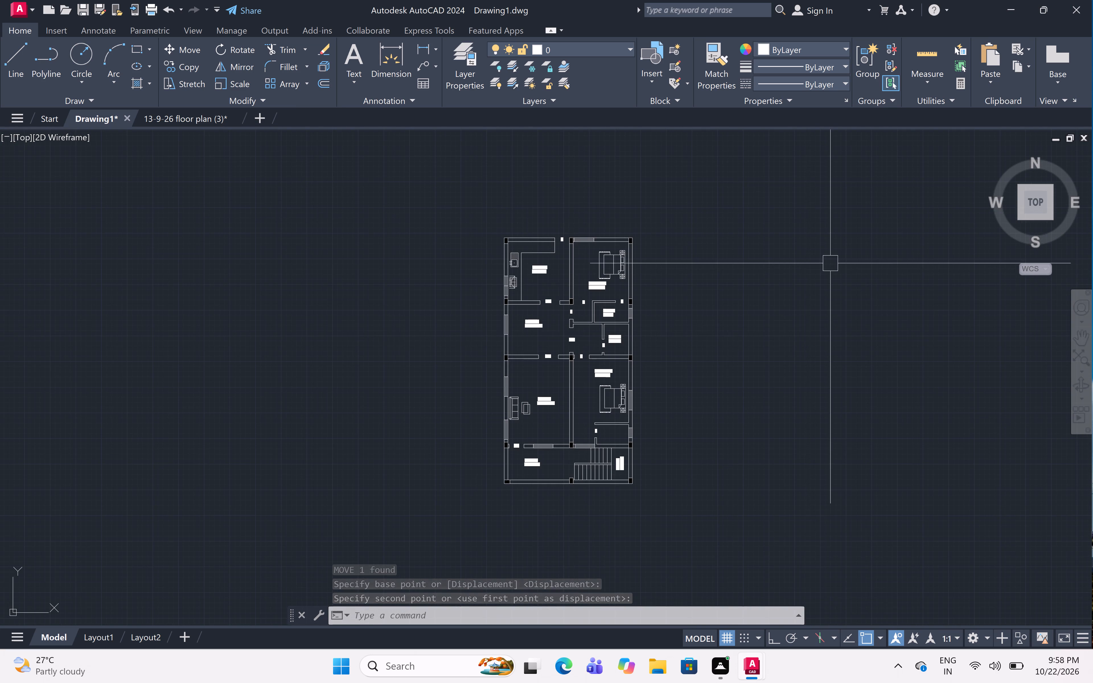
{"action": "scroll", "coordinate": [577, 231], "scroll_direction": "up", "scroll_amount": 3}
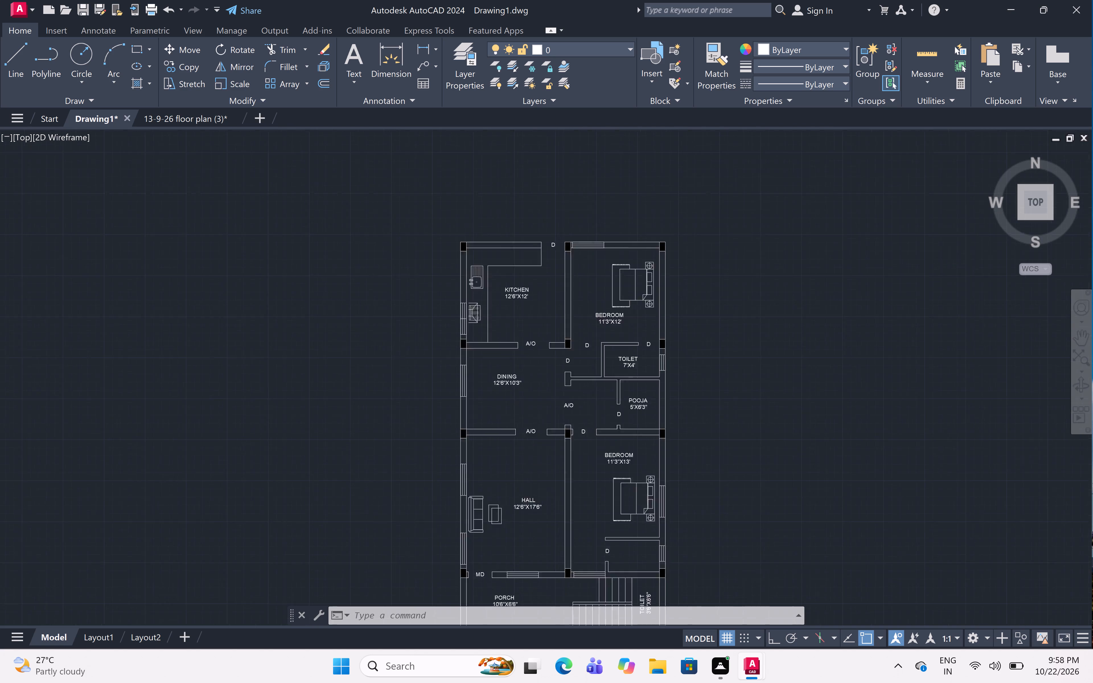
{"action": "scroll", "coordinate": [577, 231], "scroll_direction": "up", "scroll_amount": 1}
{"action": "scroll", "coordinate": [614, 240], "scroll_direction": "up", "scroll_amount": 2}
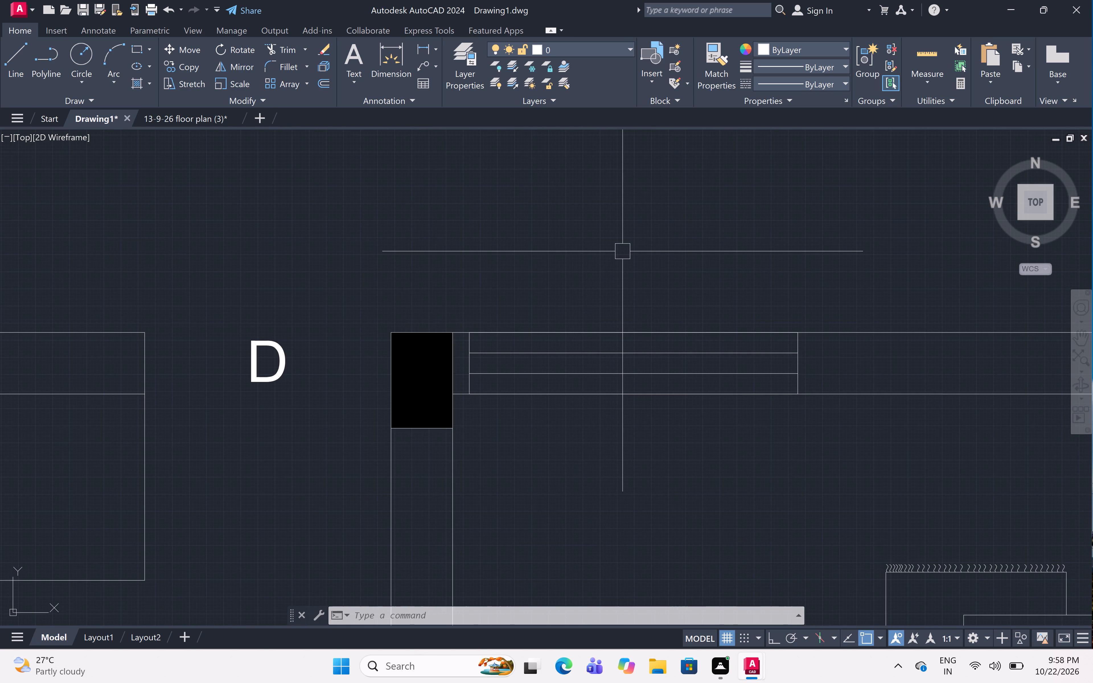
{"action": "type", "text": "MT"}
{"action": "key", "text": "space"}
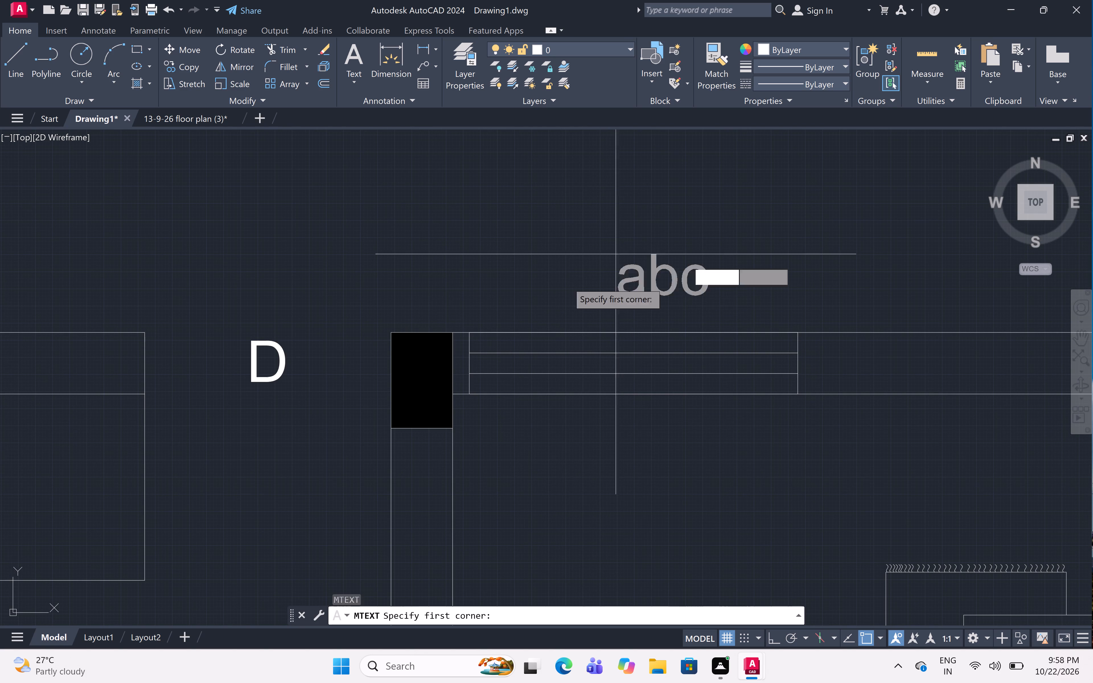
{"action": "left_click", "coordinate": [573, 259]}
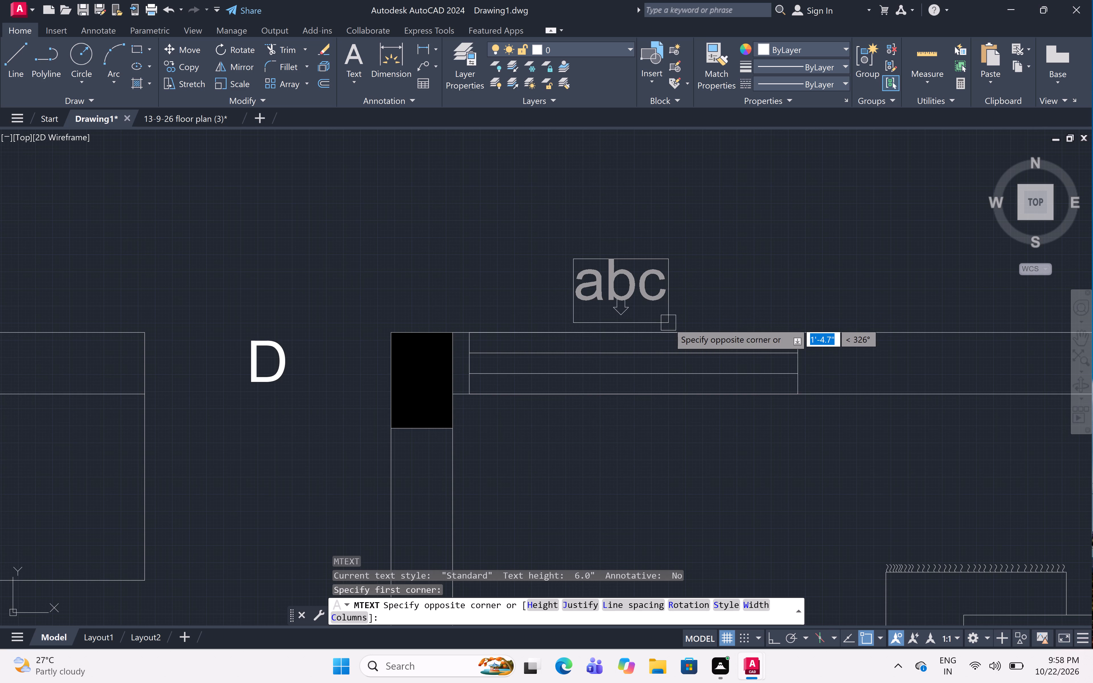
{"action": "left_click", "coordinate": [671, 315]}
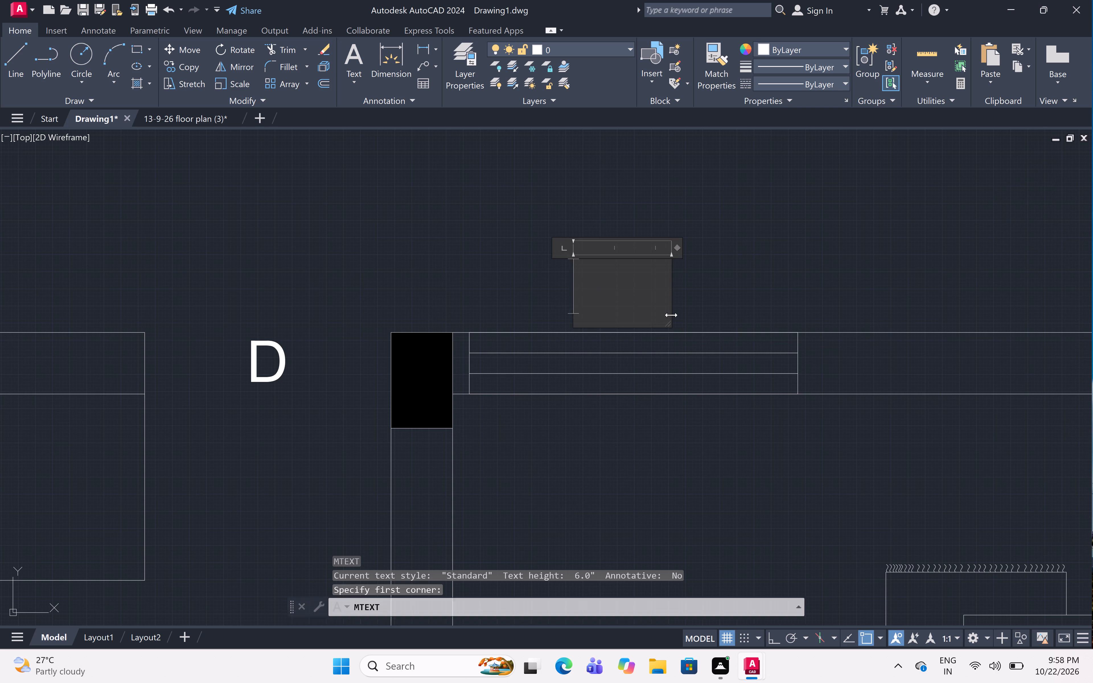
{"action": "key", "text": "w"}
{"action": "left_click", "coordinate": [694, 277]}
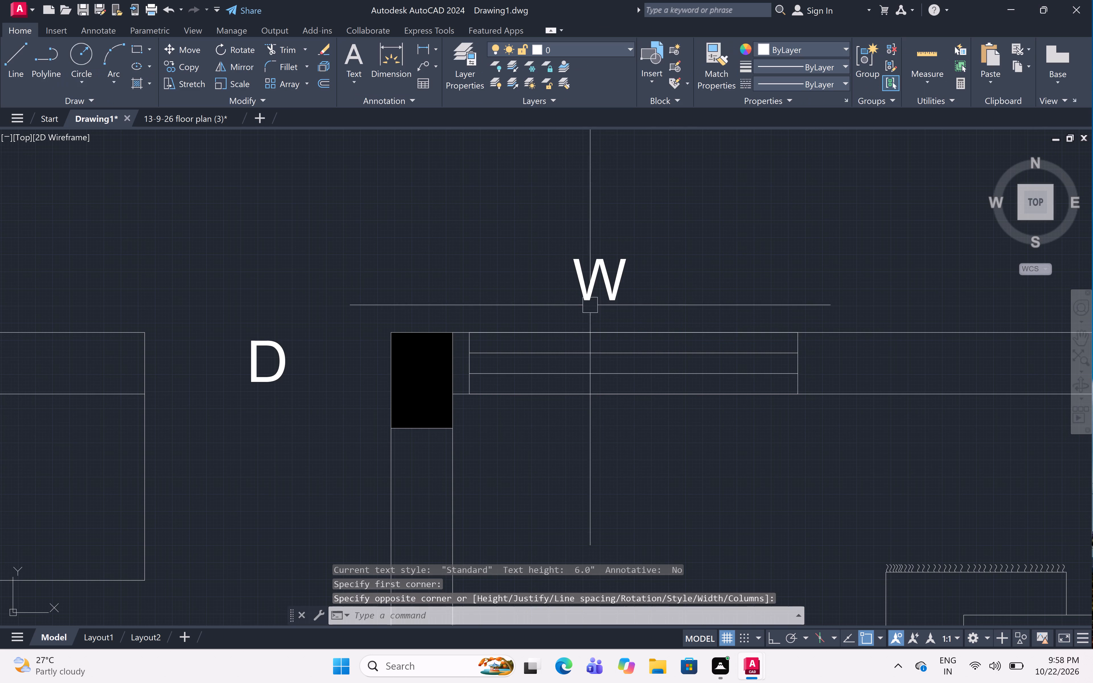
Move the W label slightly down and sideways so it sits closer to the middle of its window.
{"action": "left_click", "coordinate": [576, 288]}
{"action": "type", "text": "M"}
{"action": "key", "text": "space"}
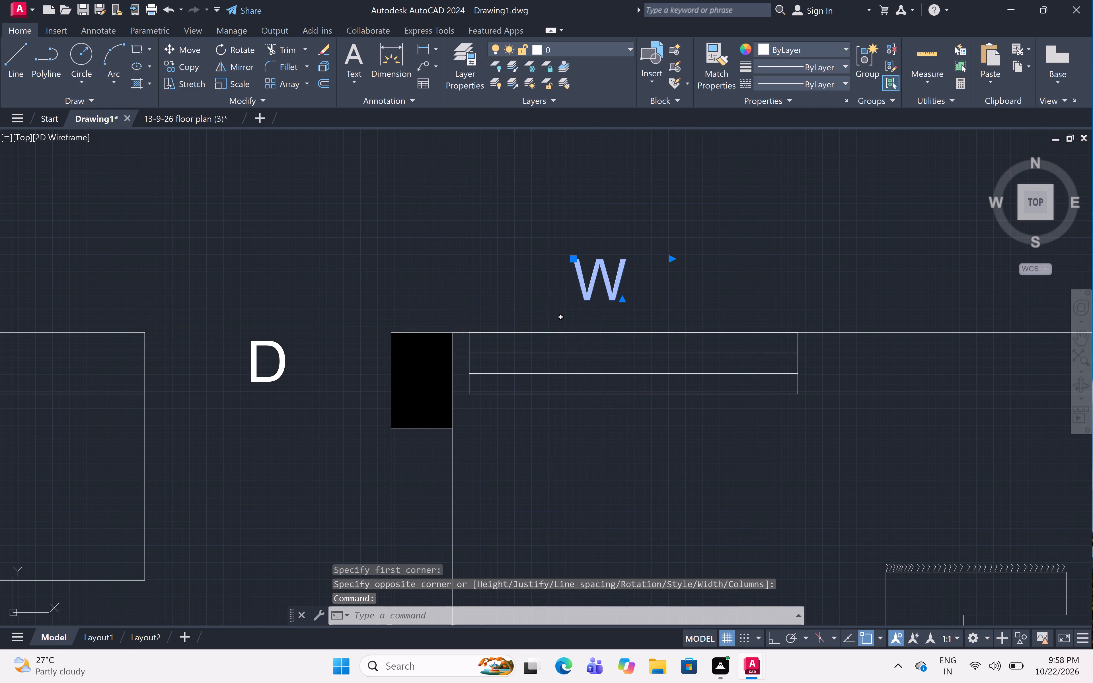
{"action": "scroll", "coordinate": [599, 292], "scroll_direction": "up", "scroll_amount": 2}
{"action": "left_click", "coordinate": [565, 305]}
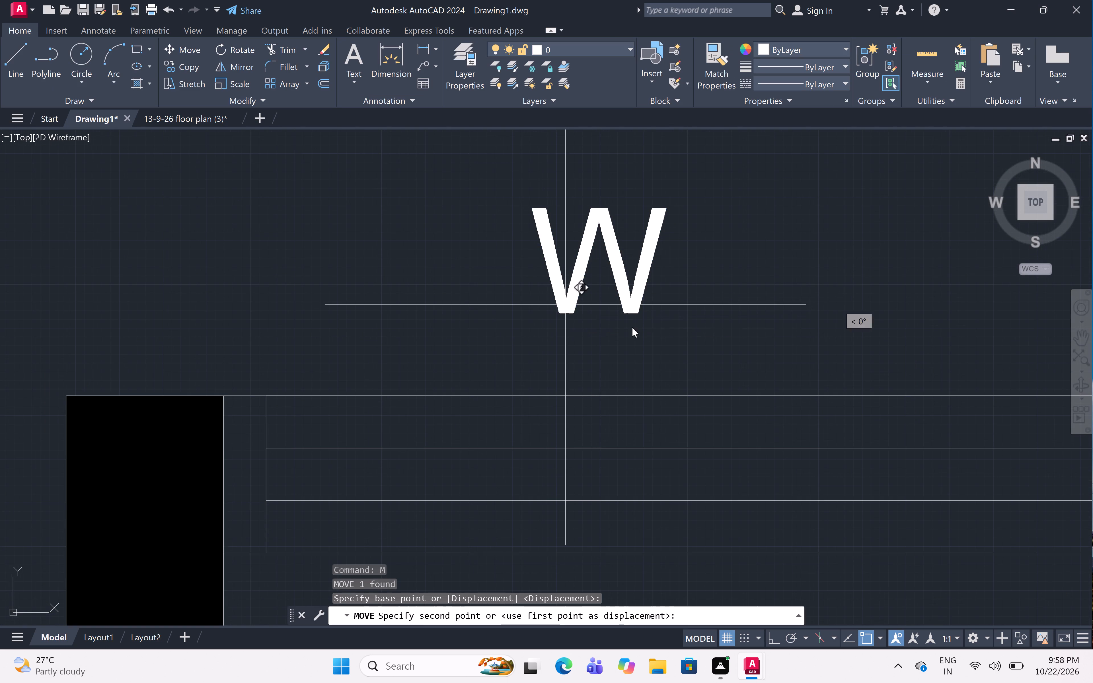
{"action": "scroll", "coordinate": [644, 330], "scroll_direction": "down", "scroll_amount": 2}
{"action": "middle_click_drag", "start_coordinate": [728, 334], "coordinate": [523, 338]}
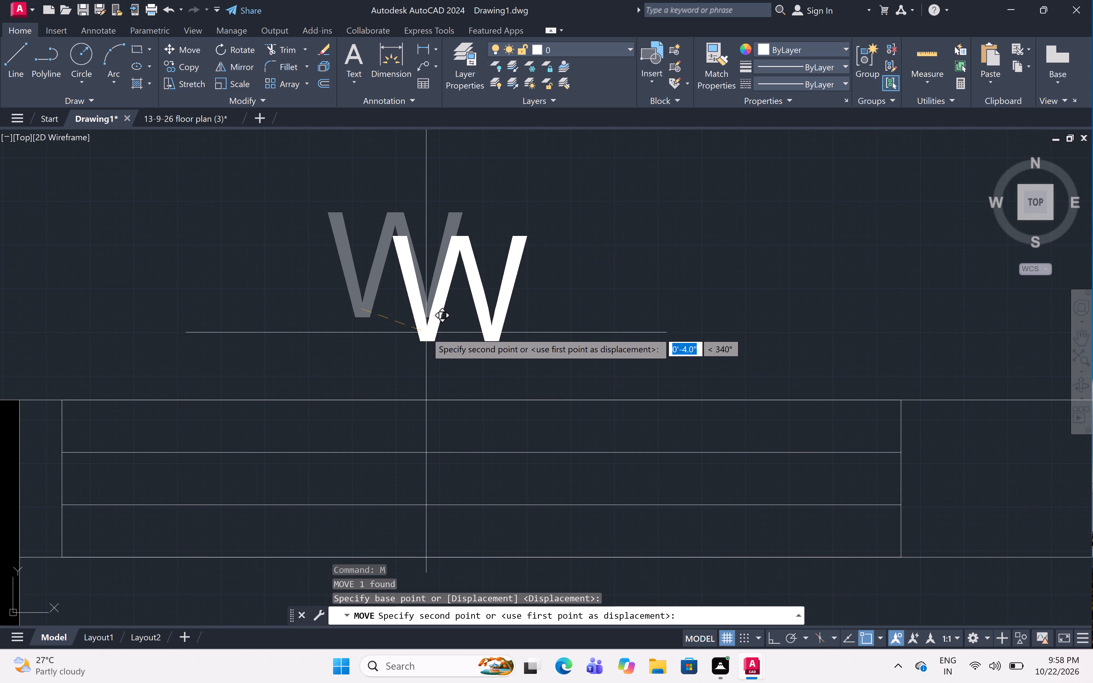
{"action": "left_click", "coordinate": [410, 336]}
Copy the W label to just outside the side-wall window behind the bed of BEDROOM 11'3"X13'.
{"action": "scroll", "coordinate": [416, 297], "scroll_direction": "down", "scroll_amount": 4}
{"action": "left_click", "coordinate": [416, 296]}
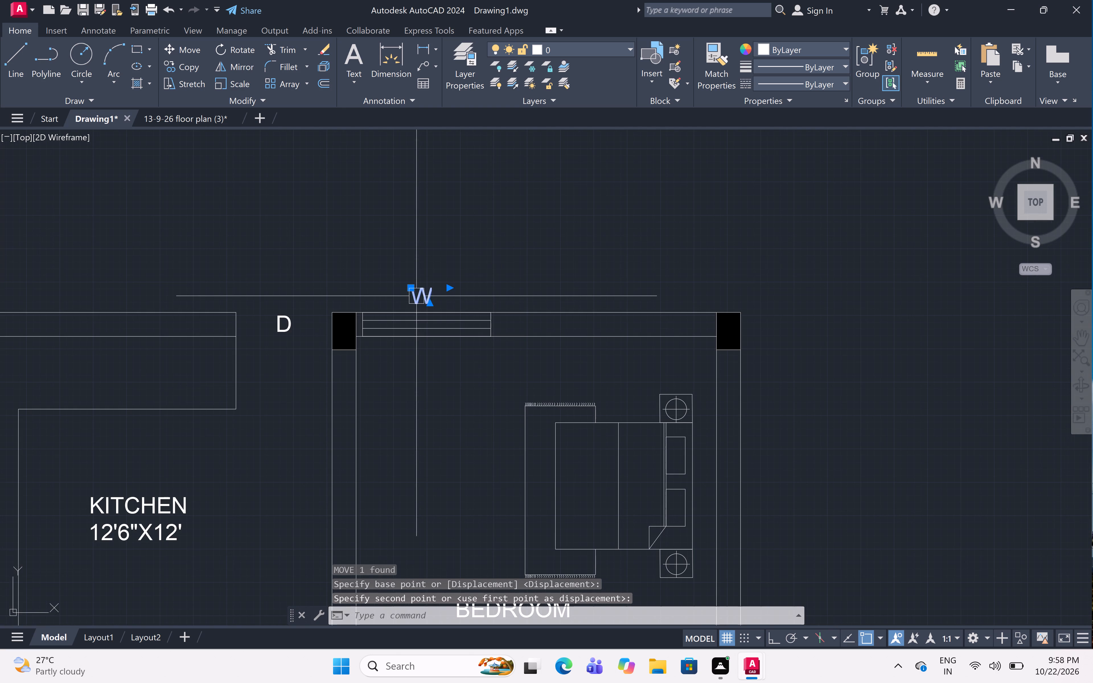
{"action": "scroll", "coordinate": [418, 295], "scroll_direction": "up", "scroll_amount": 4}
{"action": "key", "text": "c"}
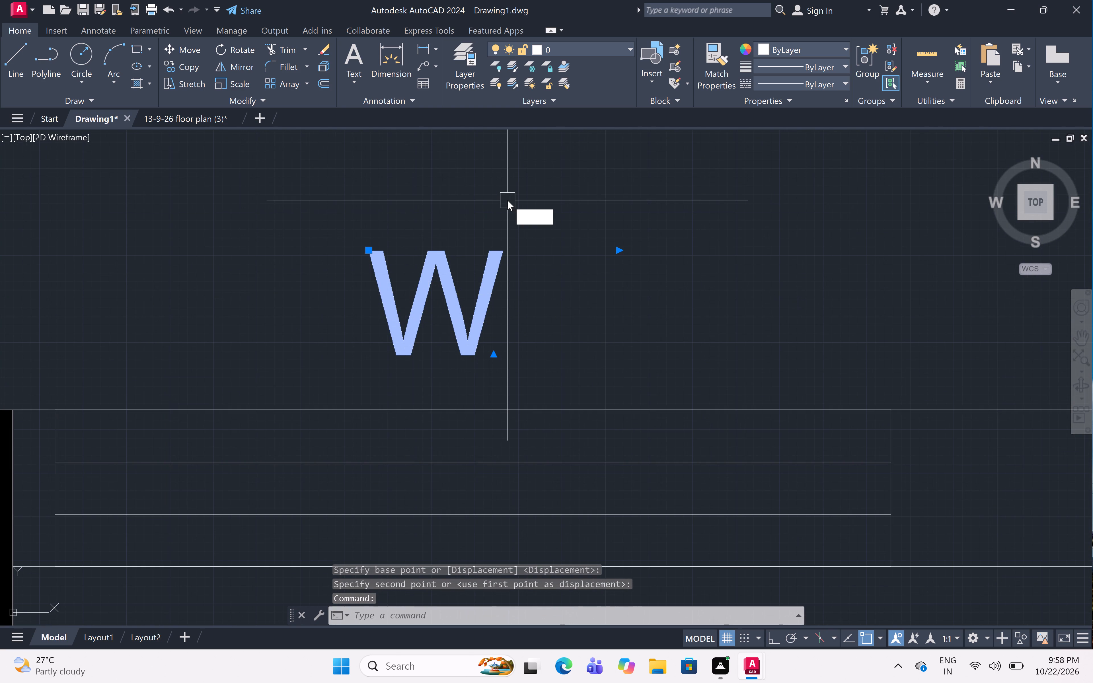
{"action": "type", "text": "O"}
{"action": "key", "text": "space"}
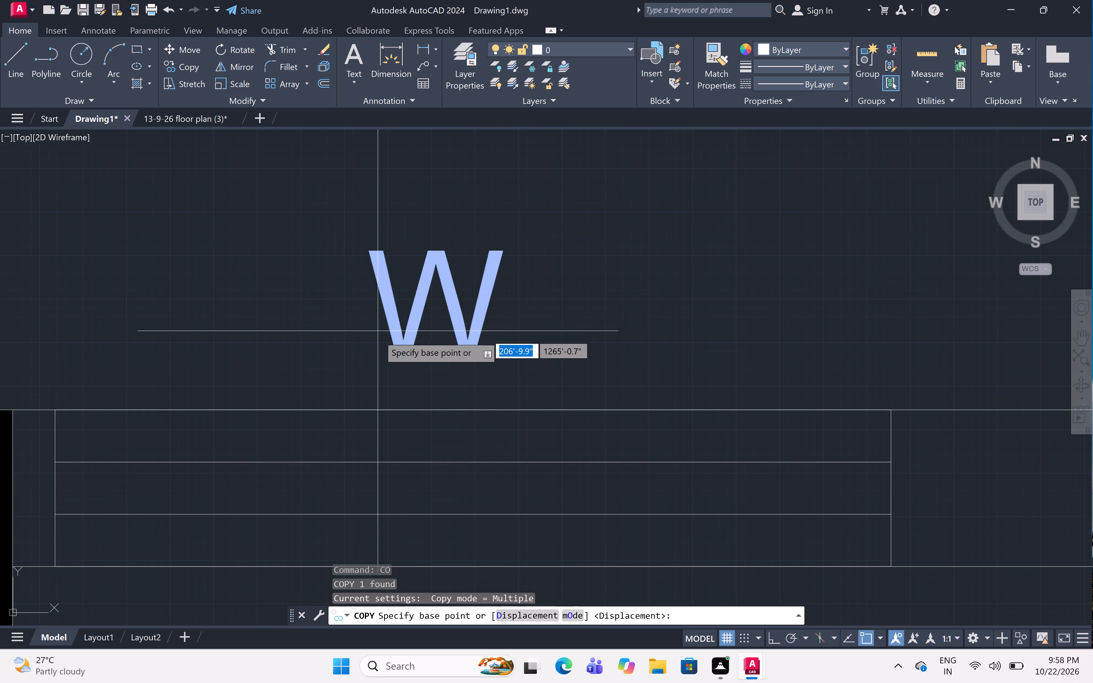
{"action": "left_click", "coordinate": [392, 344]}
{"action": "scroll", "coordinate": [450, 319], "scroll_direction": "down", "scroll_amount": 7}
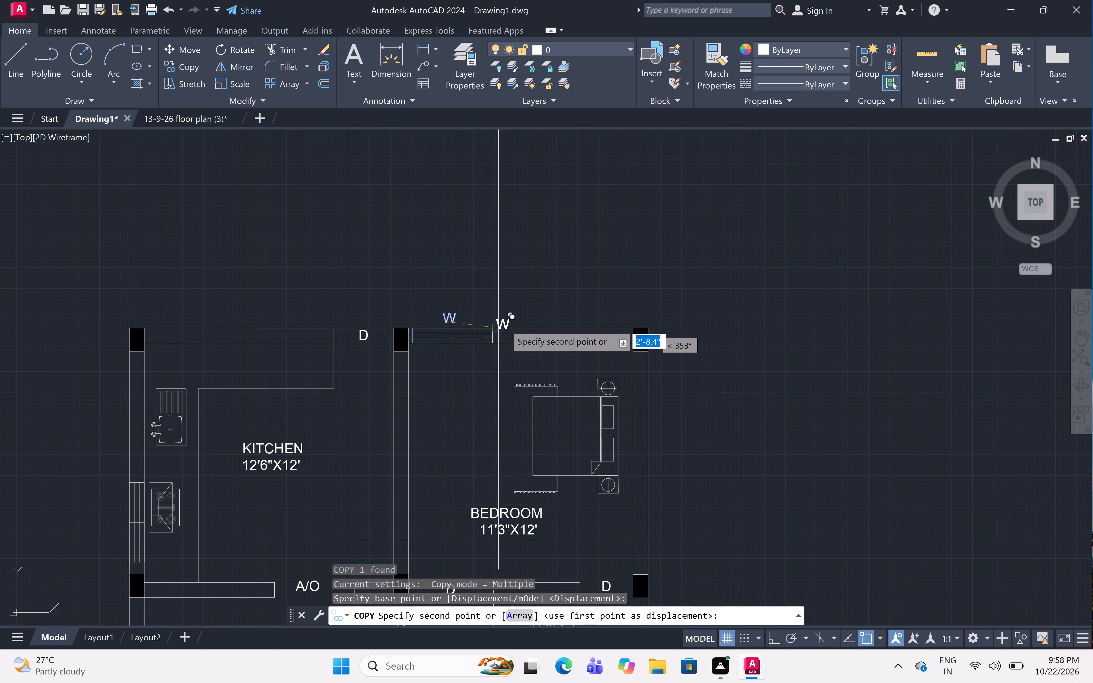
{"action": "scroll", "coordinate": [505, 324], "scroll_direction": "down", "scroll_amount": 3}
{"action": "scroll", "coordinate": [540, 408], "scroll_direction": "up", "scroll_amount": 6}
{"action": "scroll", "coordinate": [553, 302], "scroll_direction": "down", "scroll_amount": 4}
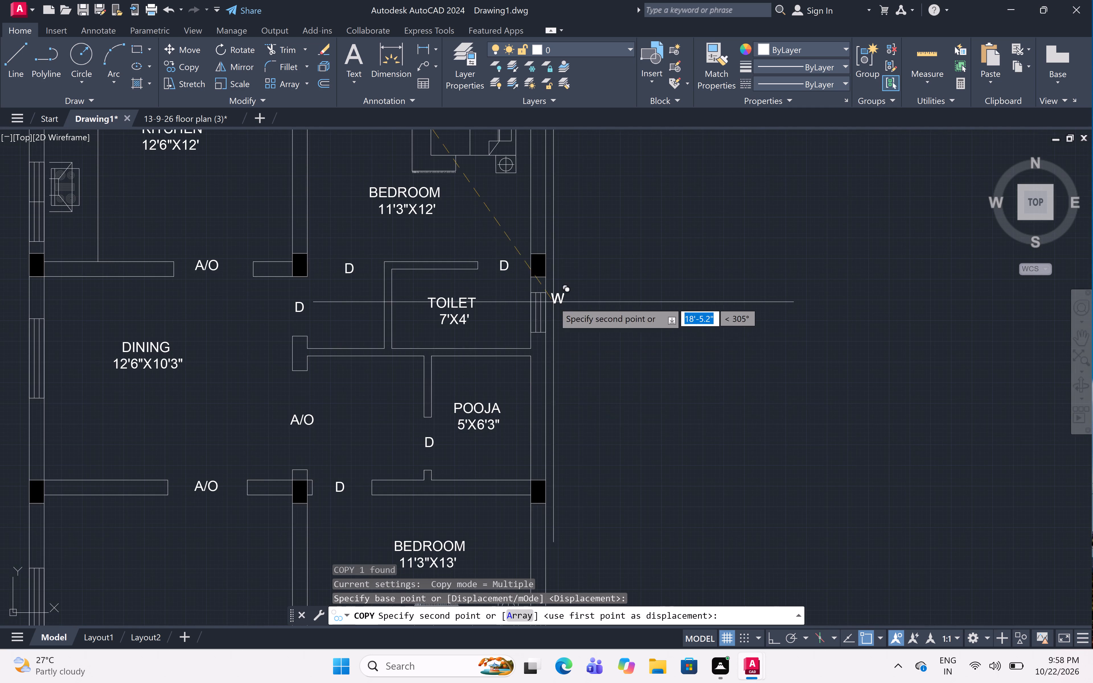
{"action": "scroll", "coordinate": [593, 392], "scroll_direction": "down", "scroll_amount": 2}
{"action": "middle_click_drag", "start_coordinate": [593, 474], "coordinate": [549, 262]}
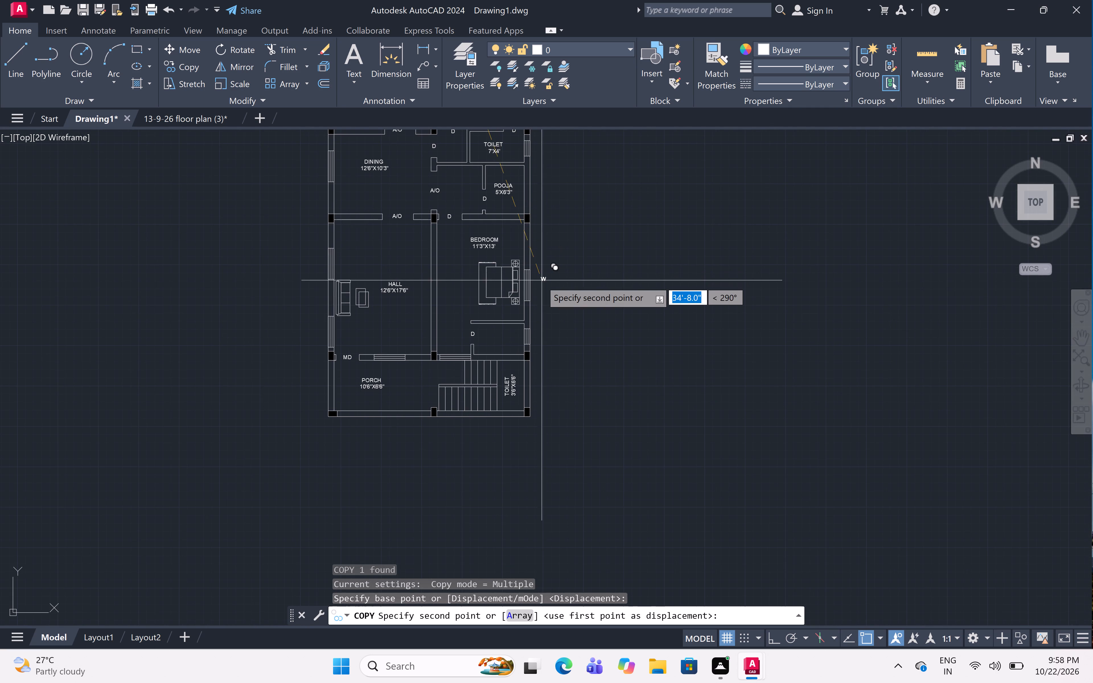
{"action": "scroll", "coordinate": [533, 274], "scroll_direction": "up", "scroll_amount": 4}
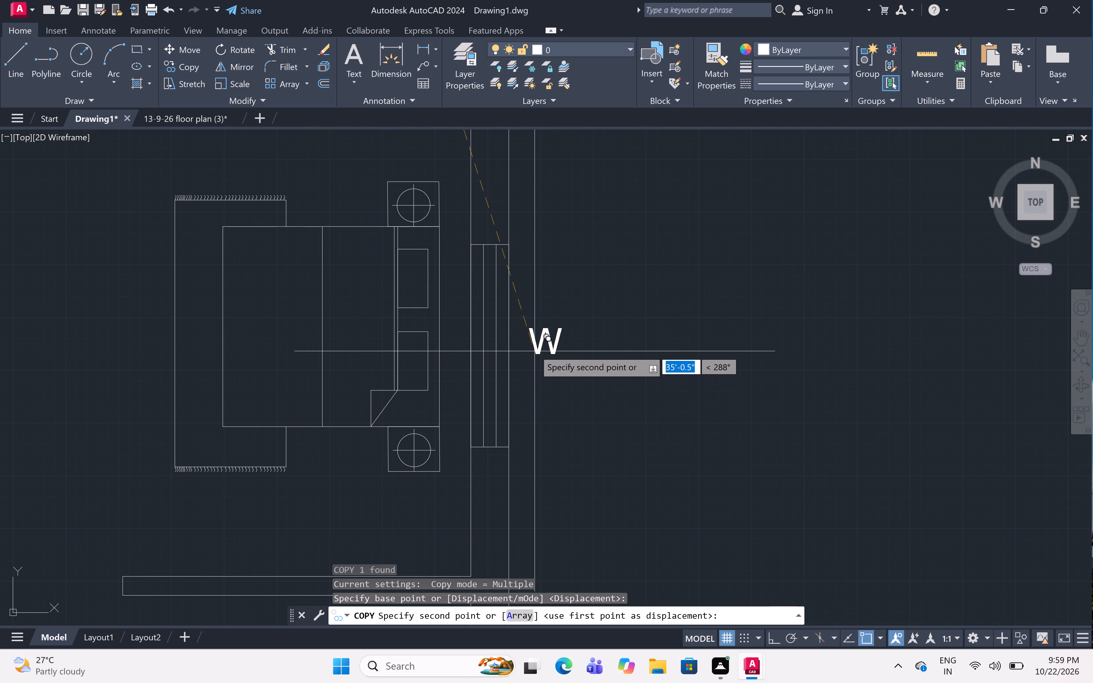
{"action": "left_click", "coordinate": [530, 349]}
Place another copy of W just below the window above the staircase, next to the middle column.
{"action": "scroll", "coordinate": [580, 270], "scroll_direction": "down", "scroll_amount": 5}
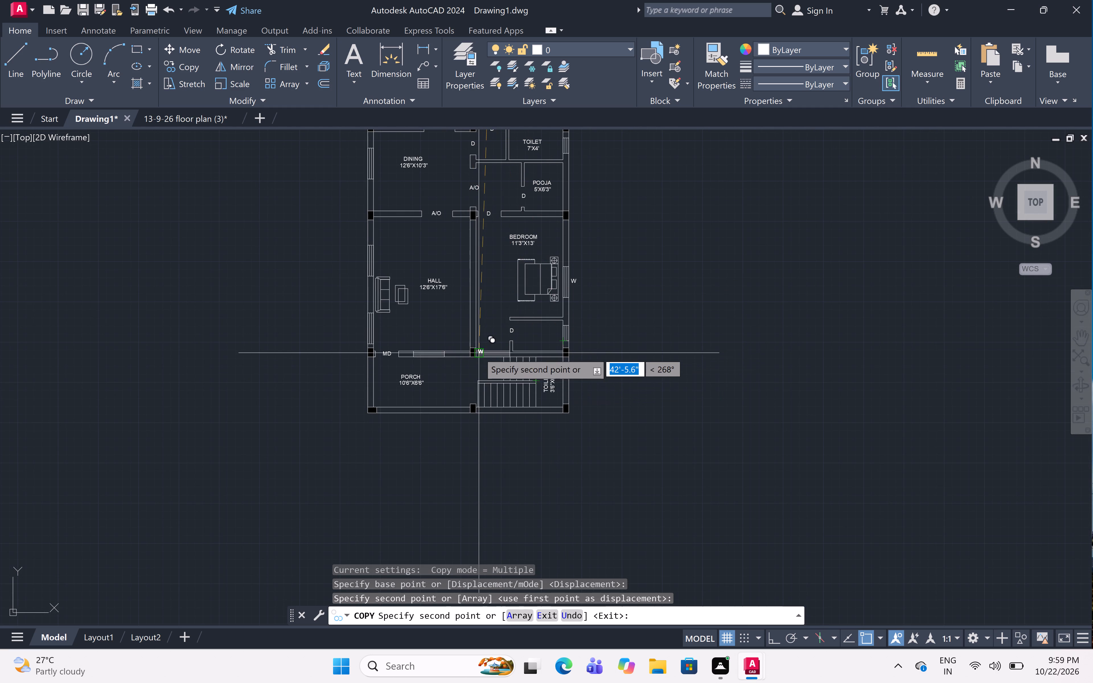
{"action": "scroll", "coordinate": [494, 355], "scroll_direction": "up", "scroll_amount": 6}
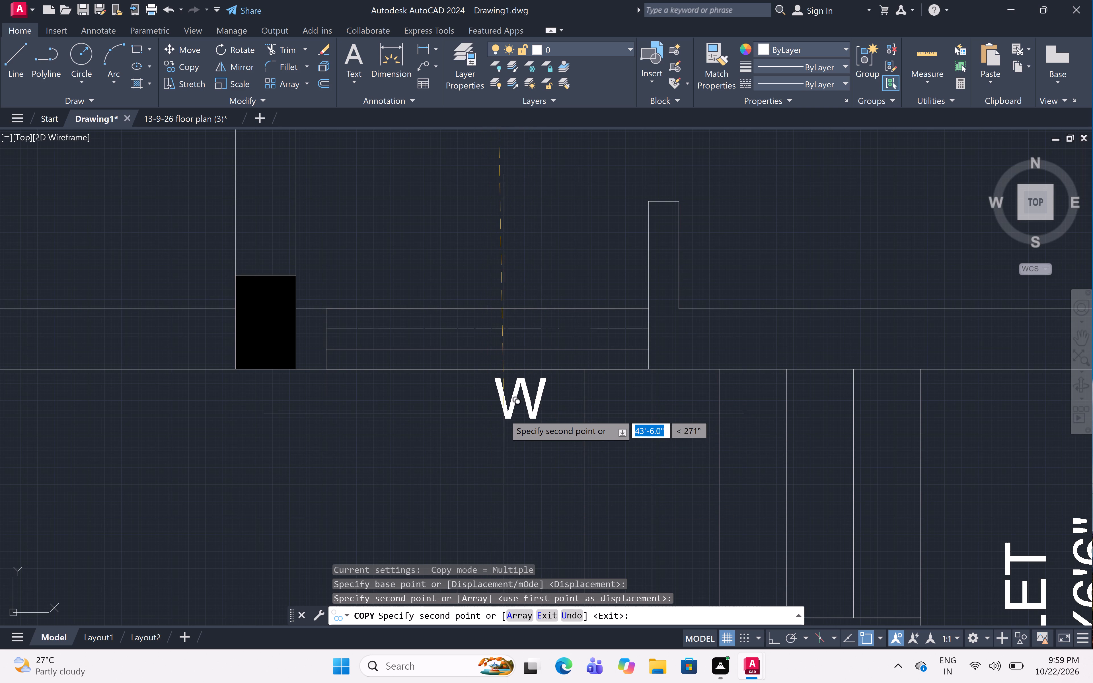
{"action": "middle_click_drag", "start_coordinate": [503, 413], "coordinate": [473, 425]}
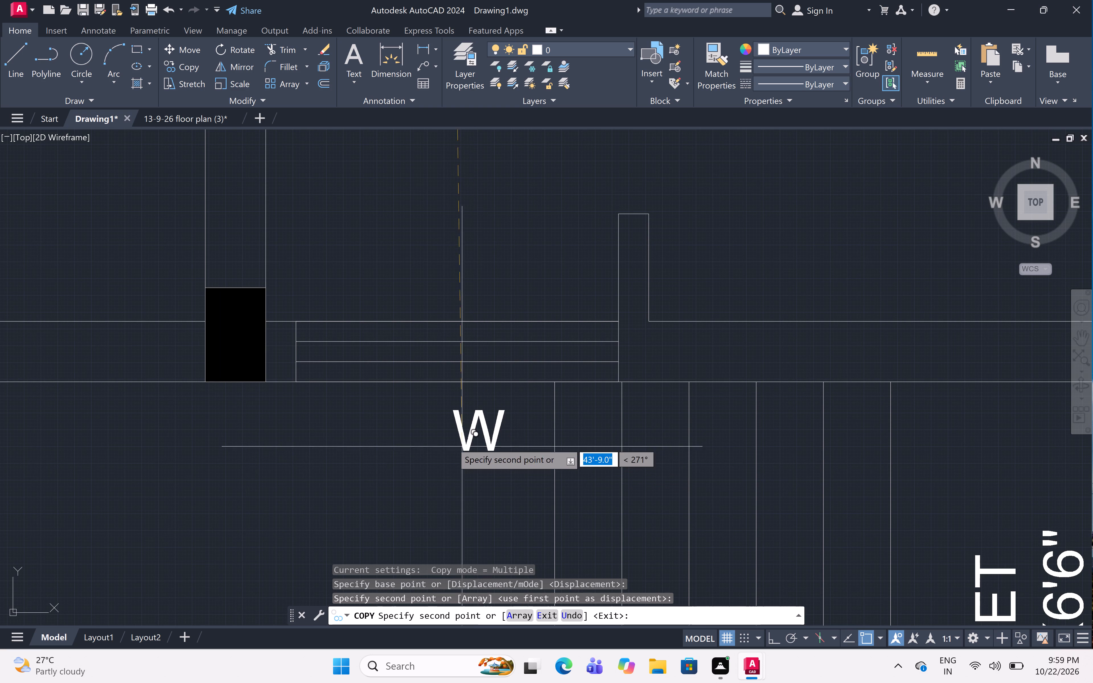
{"action": "left_click", "coordinate": [444, 429]}
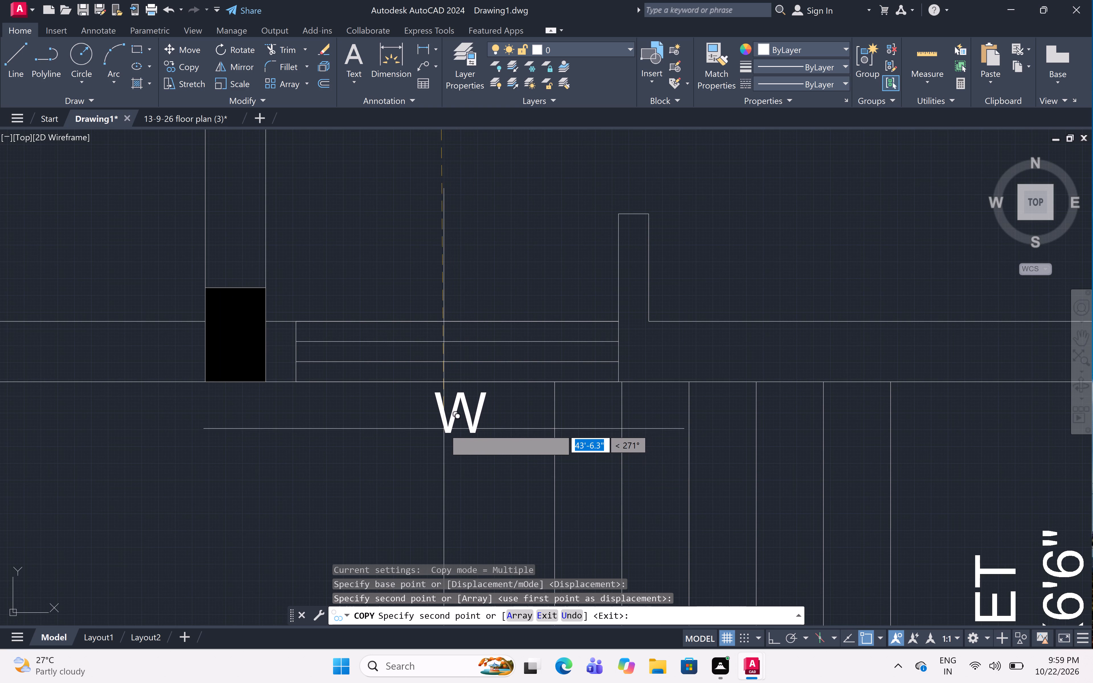
Place another copy of W just below the window in the wall between HALL and PORCH, beside the MD opening.
{"action": "scroll", "coordinate": [519, 347], "scroll_direction": "down", "scroll_amount": 6}
{"action": "middle_click_drag", "start_coordinate": [510, 306], "coordinate": [516, 337]}
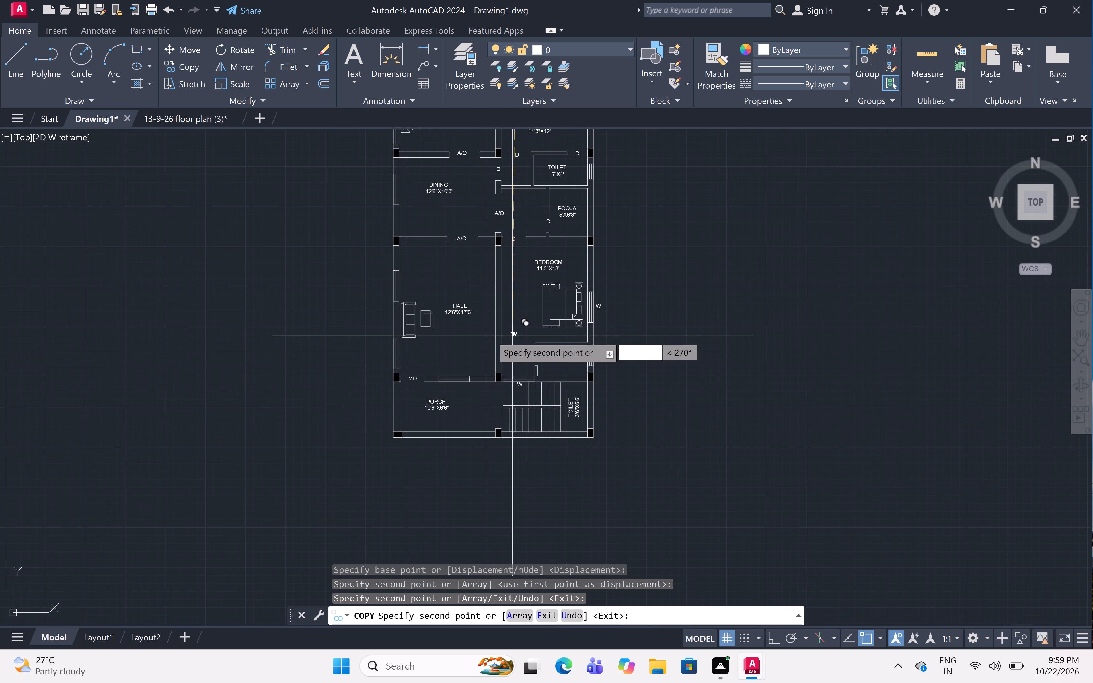
{"action": "scroll", "coordinate": [449, 387], "scroll_direction": "up", "scroll_amount": 5}
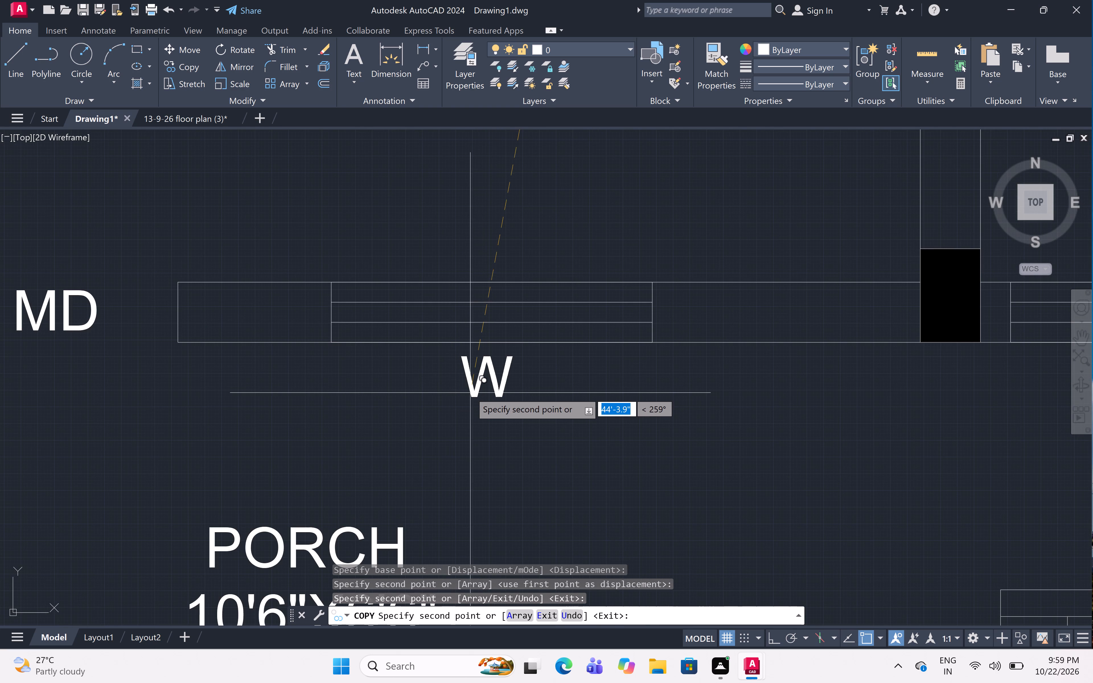
{"action": "left_click", "coordinate": [475, 390]}
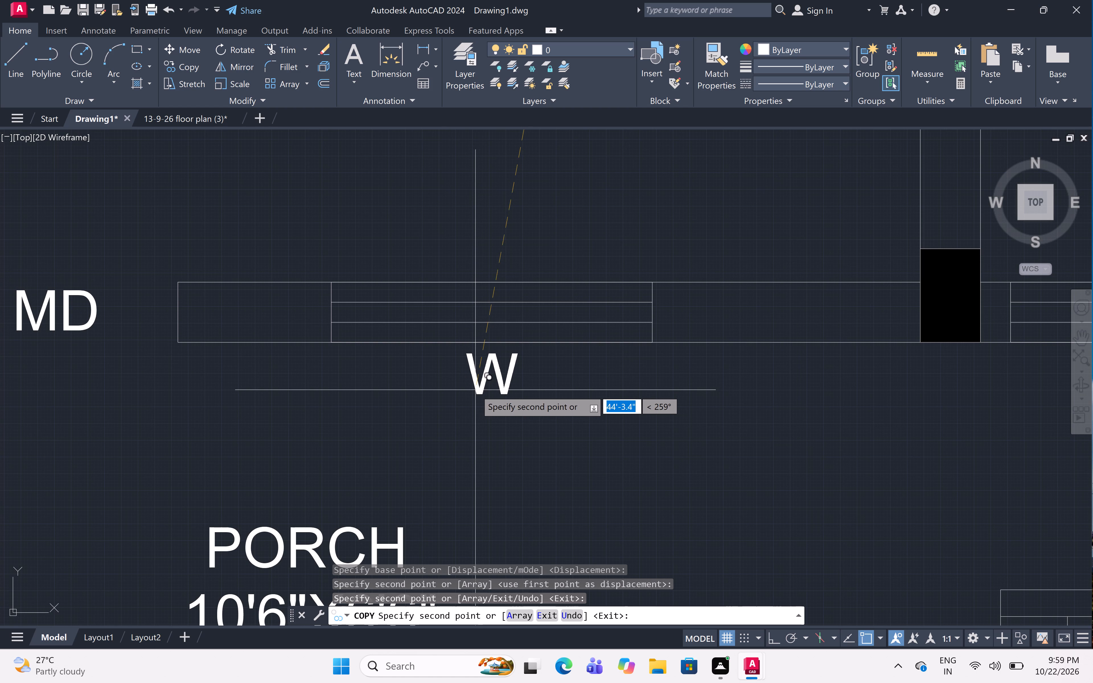
Place copies of W just outside both outer side-wall windows of HALL, near the middle of each window.
{"action": "scroll", "coordinate": [648, 322], "scroll_direction": "down", "scroll_amount": 1}
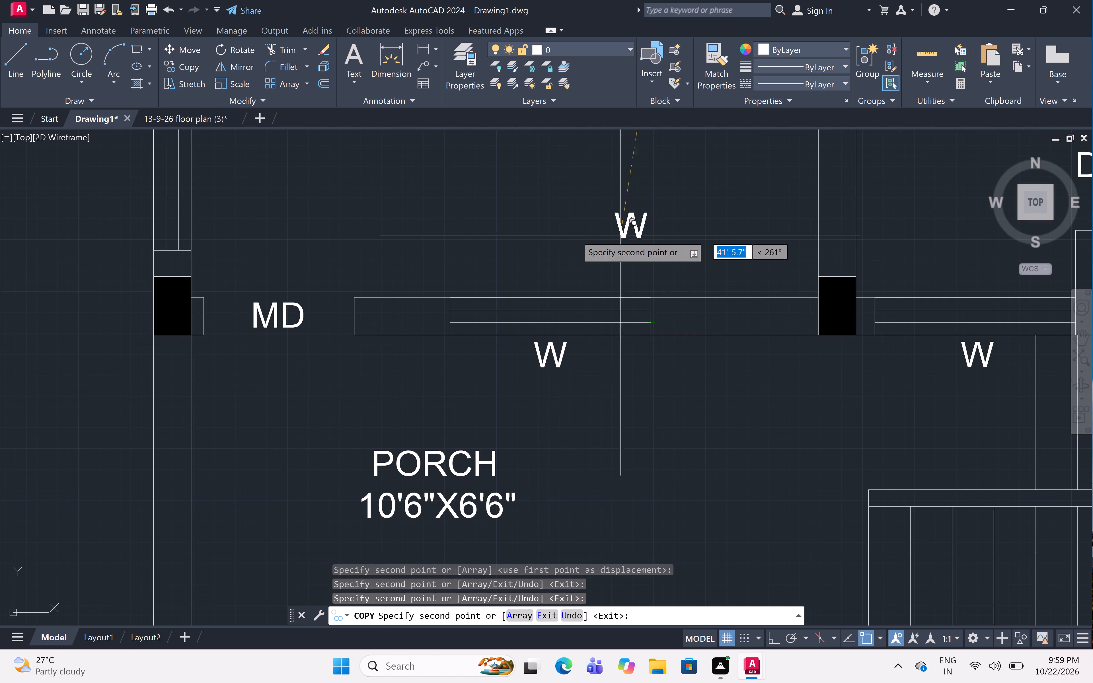
{"action": "middle_click_drag", "start_coordinate": [574, 234], "coordinate": [607, 361]}
{"action": "scroll", "coordinate": [586, 326], "scroll_direction": "down", "scroll_amount": 3}
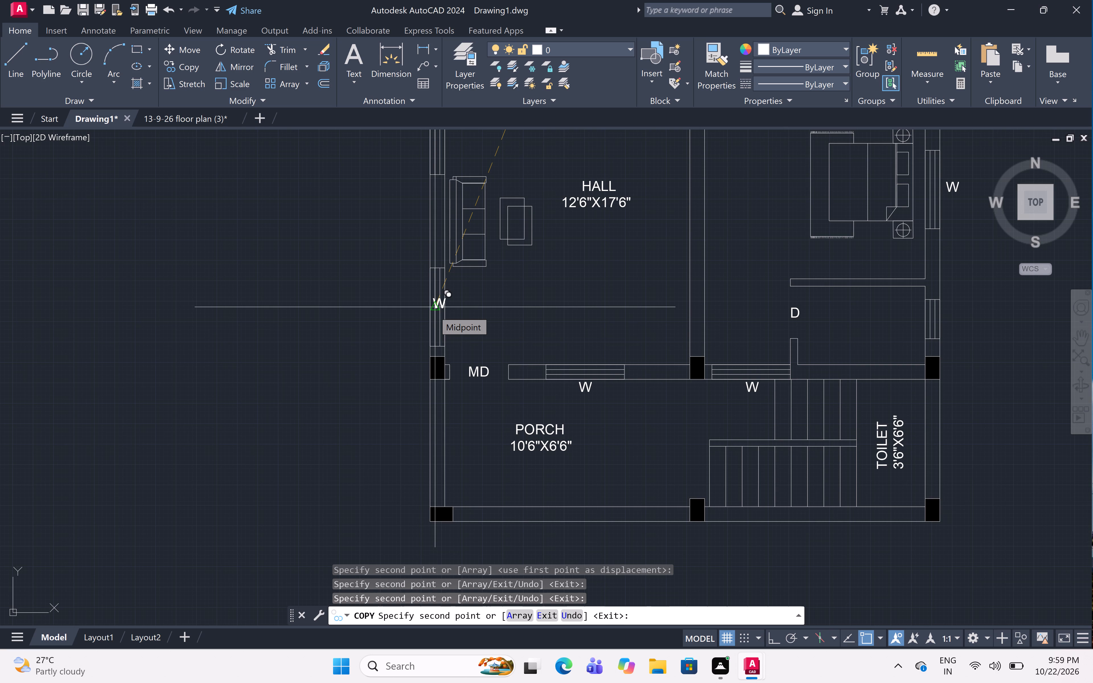
{"action": "scroll", "coordinate": [401, 309], "scroll_direction": "up", "scroll_amount": 2}
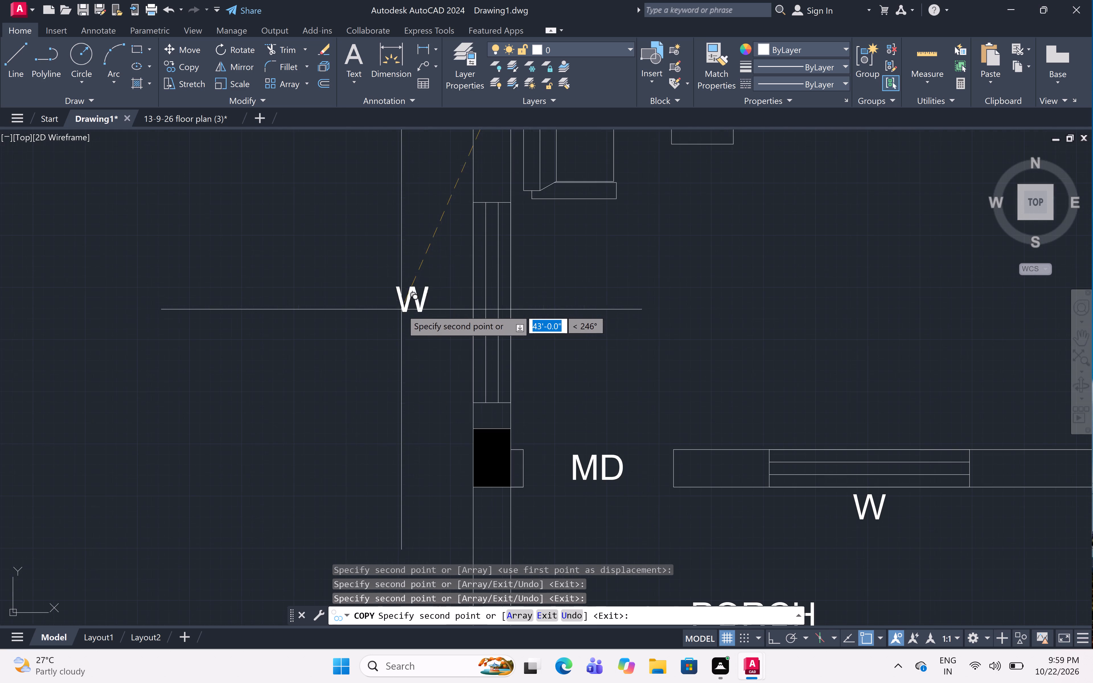
{"action": "middle_click_drag", "start_coordinate": [441, 300], "coordinate": [447, 330]}
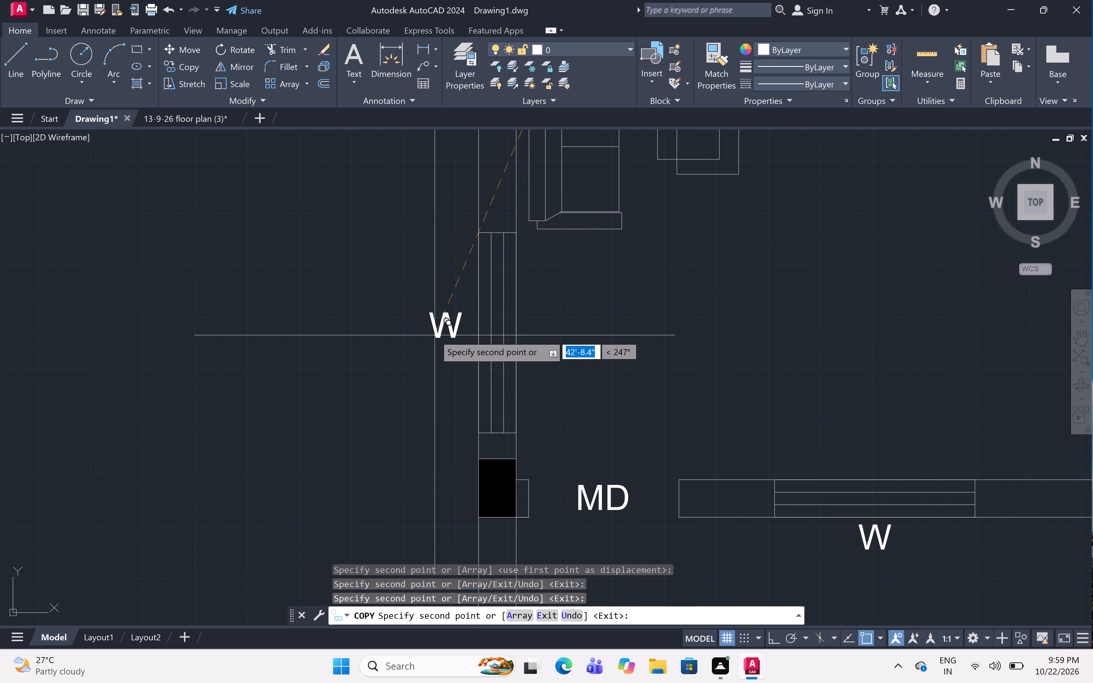
{"action": "left_click", "coordinate": [443, 342]}
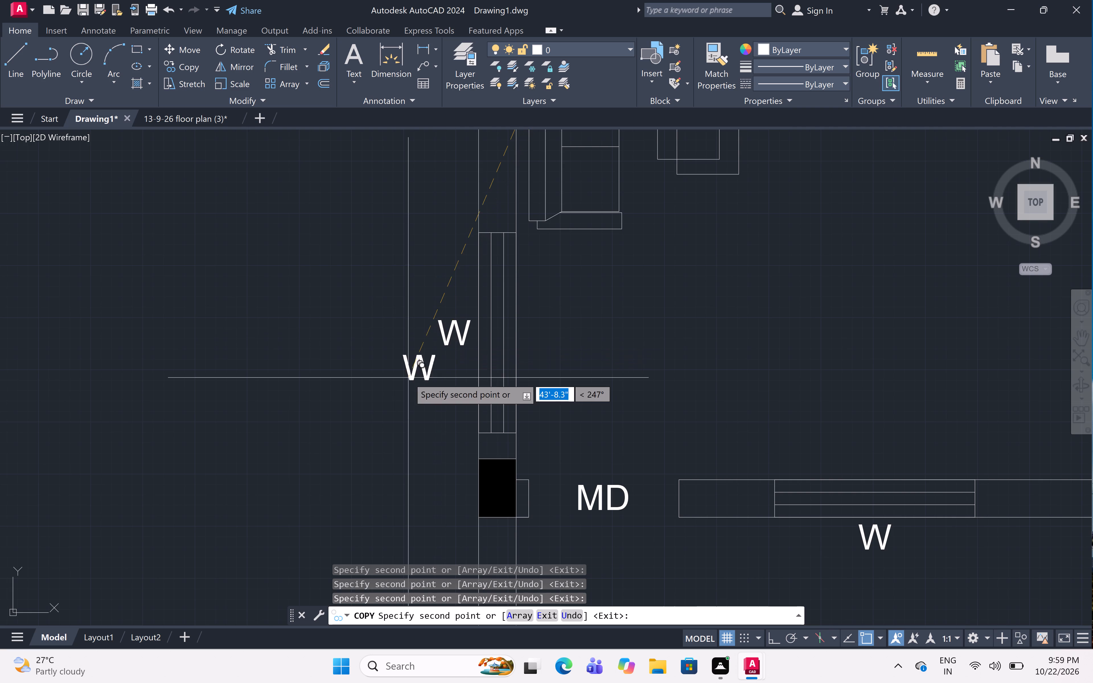
{"action": "scroll", "coordinate": [414, 361], "scroll_direction": "down", "scroll_amount": 2}
{"action": "middle_click_drag", "start_coordinate": [414, 361], "coordinate": [421, 475]}
{"action": "scroll", "coordinate": [414, 274], "scroll_direction": "up", "scroll_amount": 3}
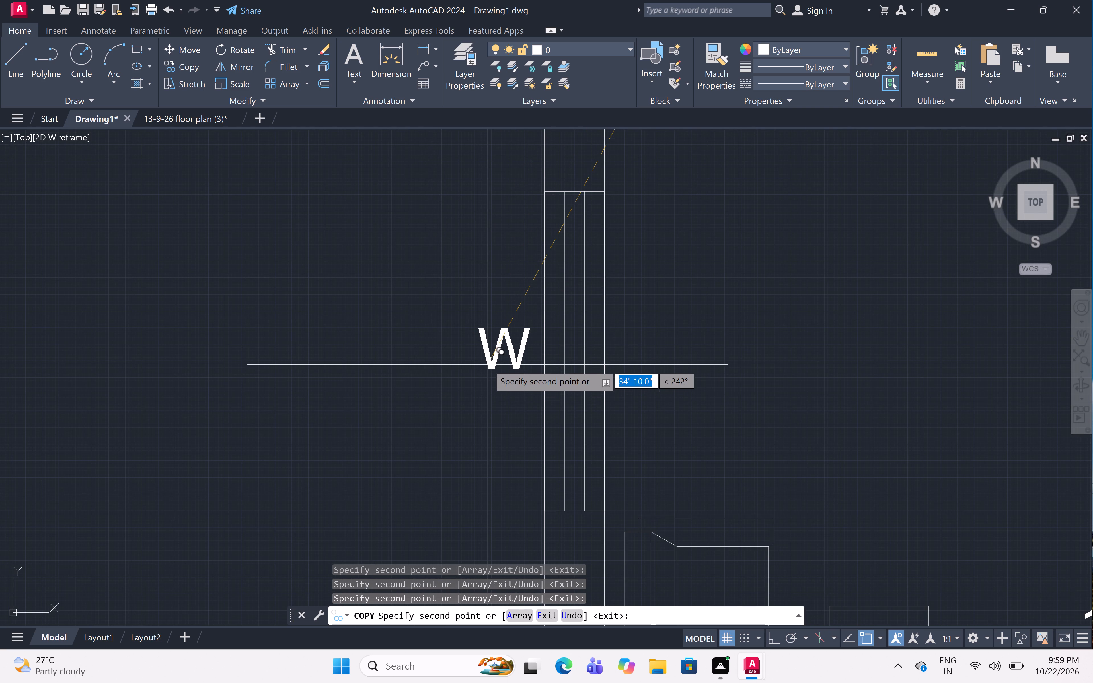
{"action": "left_click", "coordinate": [488, 358]}
Place a copy of W just outside the side-wall window of DINING, near its middle.
{"action": "scroll", "coordinate": [420, 336], "scroll_direction": "down", "scroll_amount": 3}
{"action": "middle_click_drag", "start_coordinate": [420, 335], "coordinate": [421, 340]}
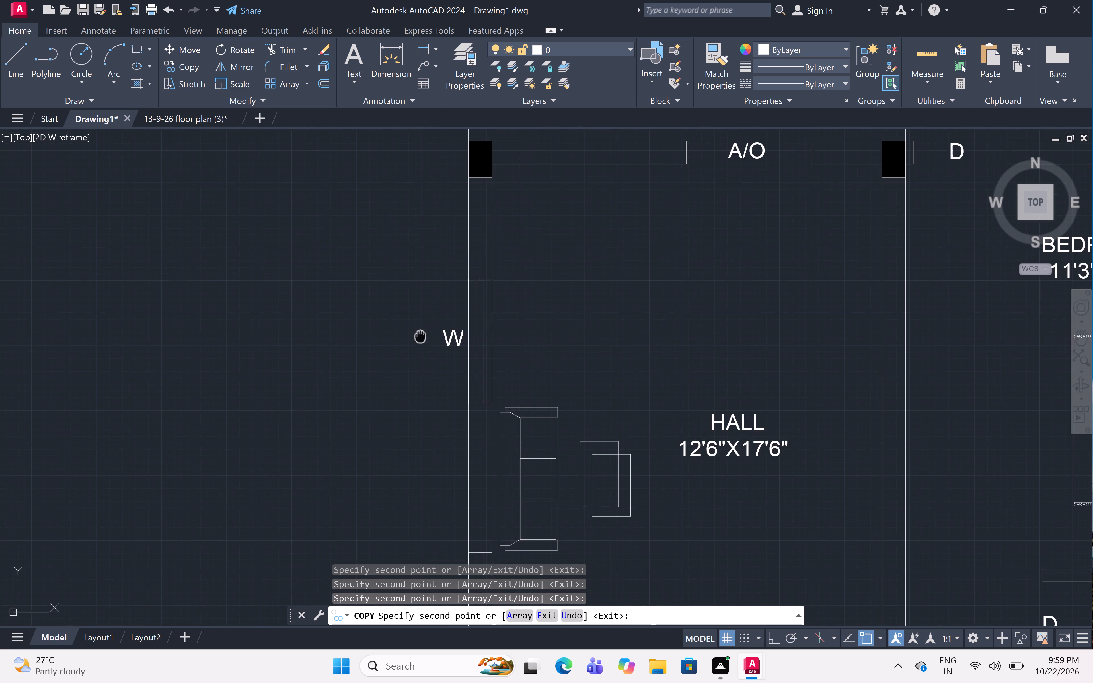
{"action": "middle_click_drag", "start_coordinate": [421, 340], "coordinate": [423, 476]}
{"action": "scroll", "coordinate": [420, 340], "scroll_direction": "down", "scroll_amount": 2}
{"action": "middle_click_drag", "start_coordinate": [431, 283], "coordinate": [426, 369]}
{"action": "scroll", "coordinate": [425, 308], "scroll_direction": "up", "scroll_amount": 3}
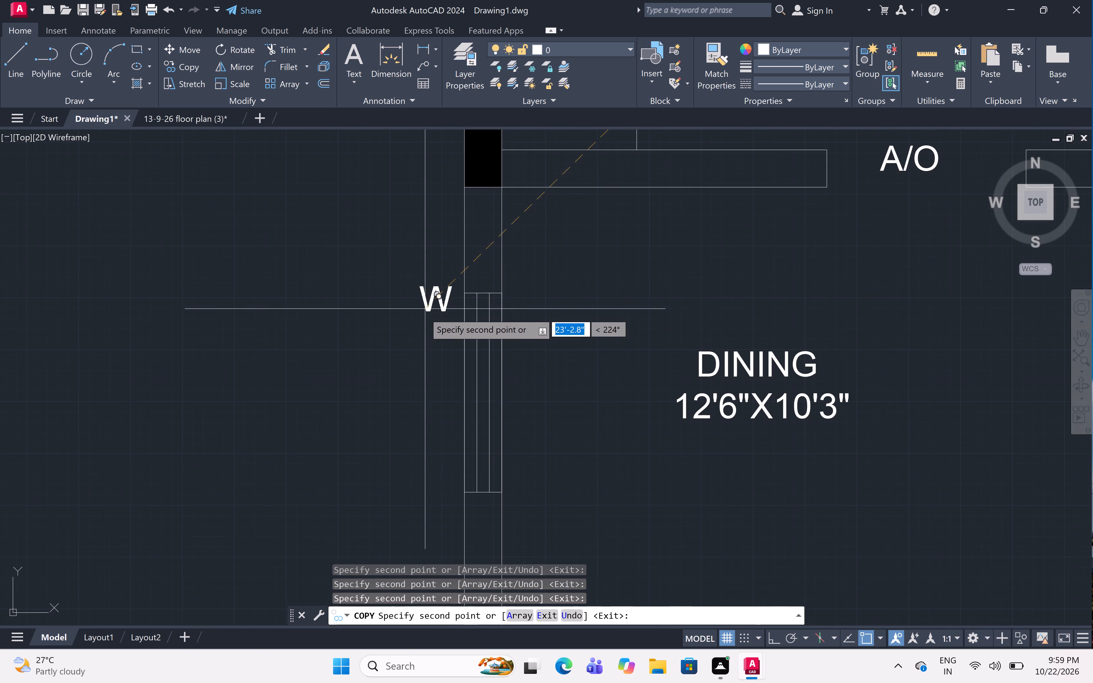
{"action": "left_click", "coordinate": [431, 404]}
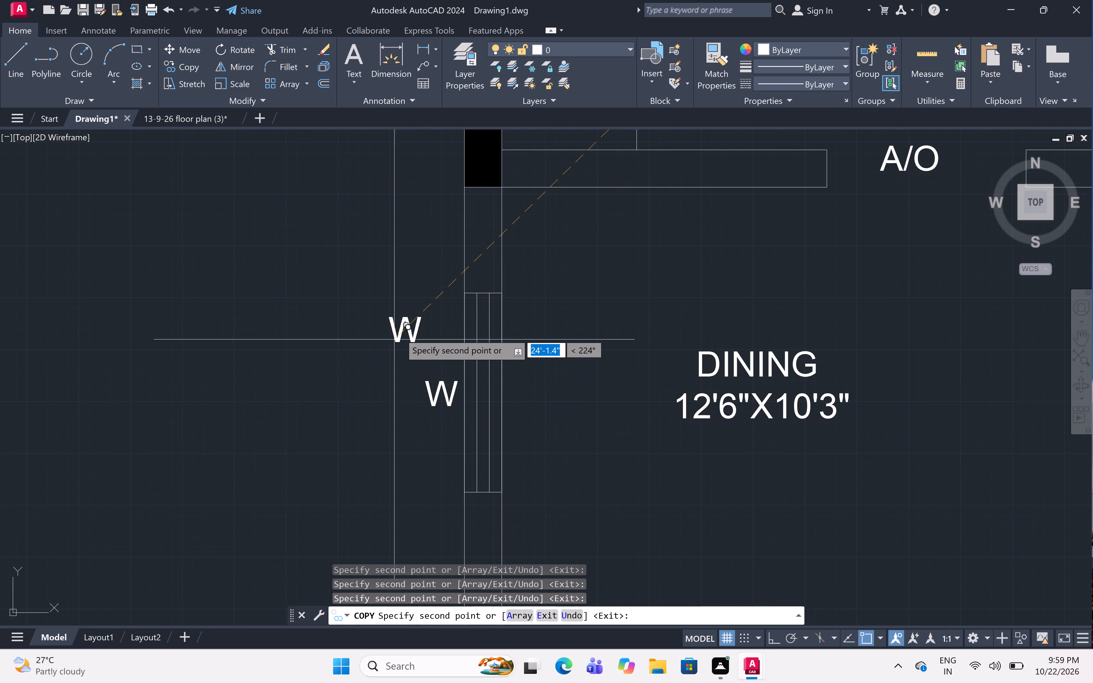
Place a copy of W just outside the KITCHEN side-wall window behind the stove and finish copying.
{"action": "scroll", "coordinate": [402, 330], "scroll_direction": "down", "scroll_amount": 2}
{"action": "middle_click_drag", "start_coordinate": [402, 330], "coordinate": [399, 454]}
{"action": "scroll", "coordinate": [398, 332], "scroll_direction": "up", "scroll_amount": 2}
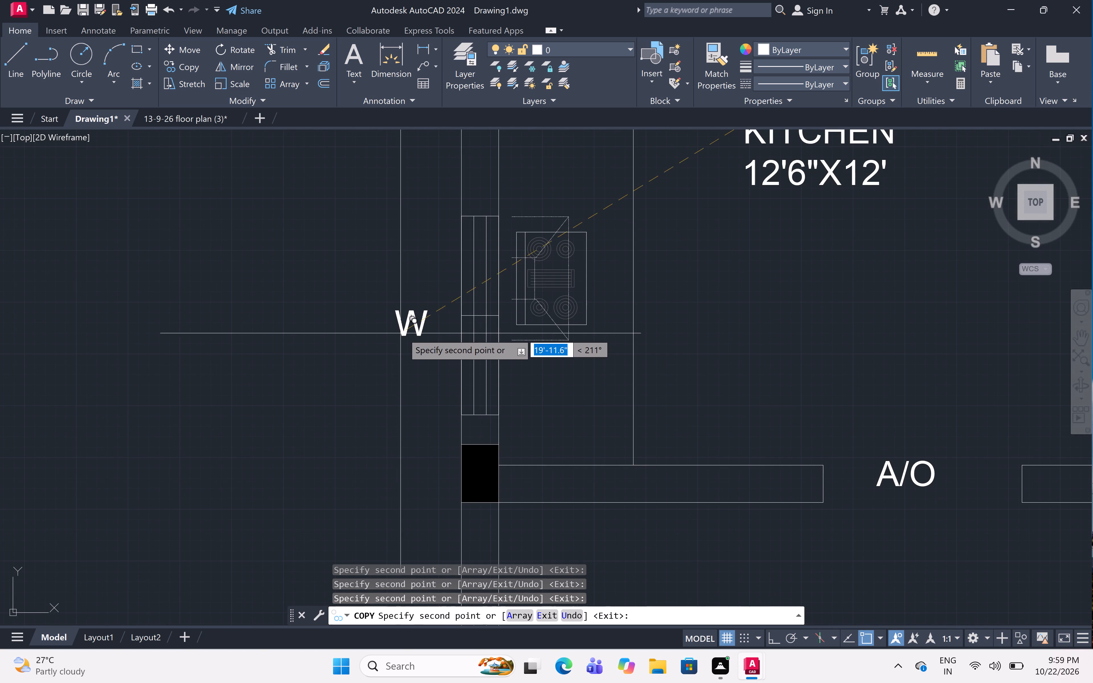
{"action": "left_click", "coordinate": [424, 331]}
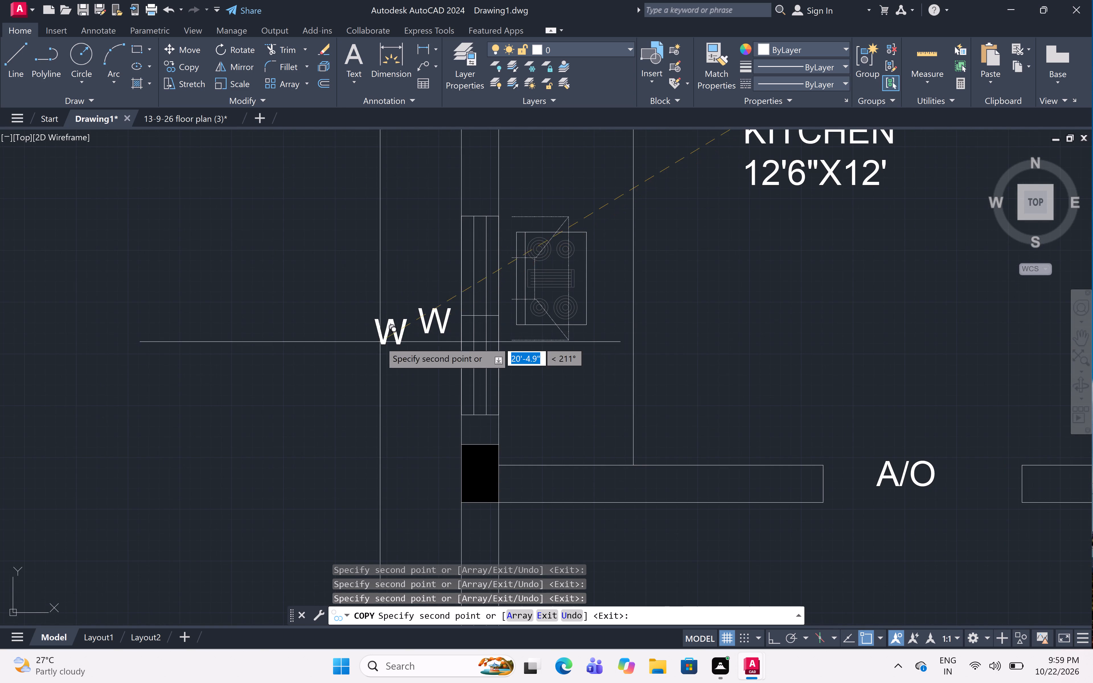
{"action": "scroll", "coordinate": [389, 333], "scroll_direction": "down", "scroll_amount": 6}
{"action": "key", "text": "Escape"}
Enclose all eight W window labels in circles with TCIRCLE, using offset factor 0.4 and variable circle size.
{"action": "scroll", "coordinate": [467, 324], "scroll_direction": "down", "scroll_amount": 2}
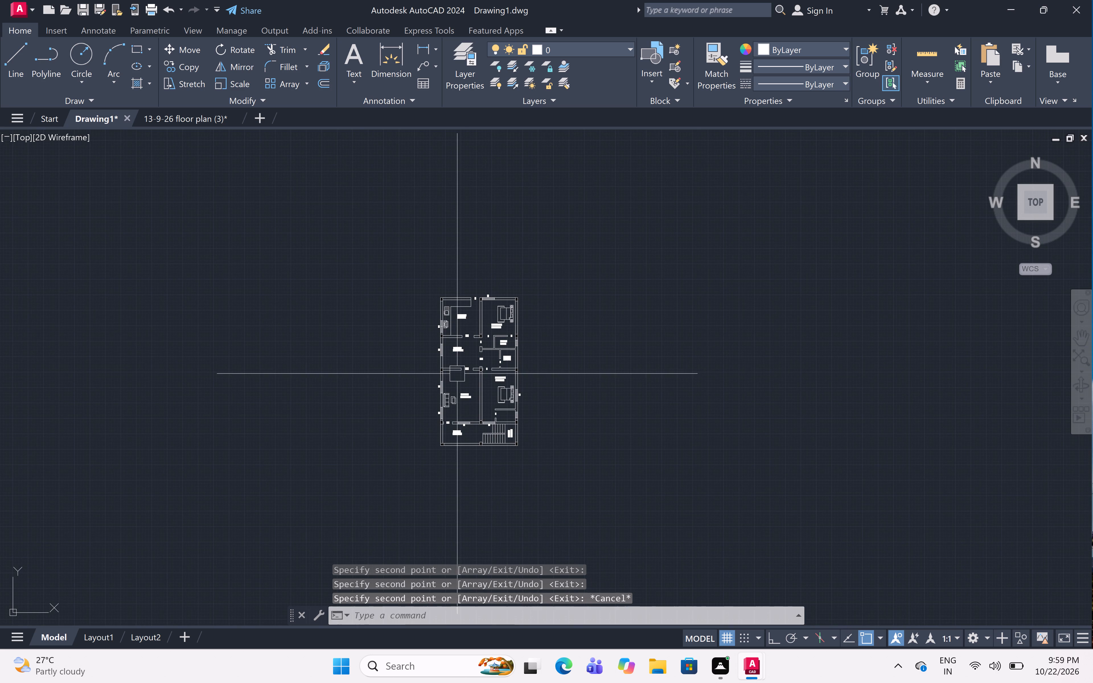
{"action": "scroll", "coordinate": [434, 322], "scroll_direction": "up", "scroll_amount": 4}
{"action": "scroll", "coordinate": [454, 351], "scroll_direction": "up", "scroll_amount": 2}
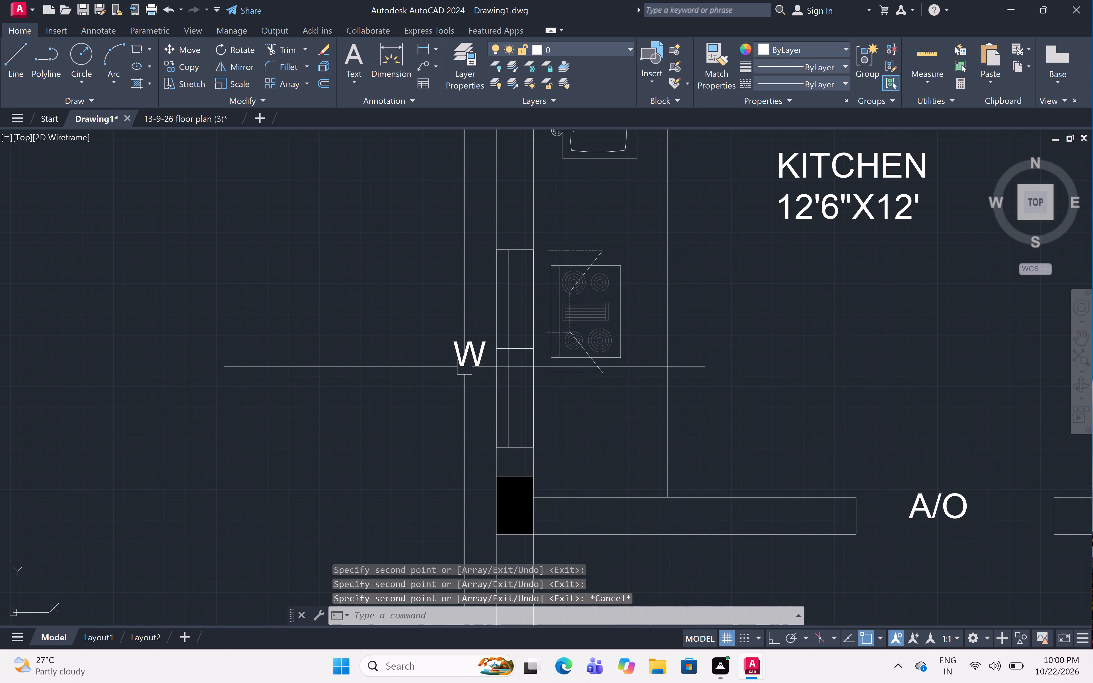
{"action": "type", "text": "TC"}
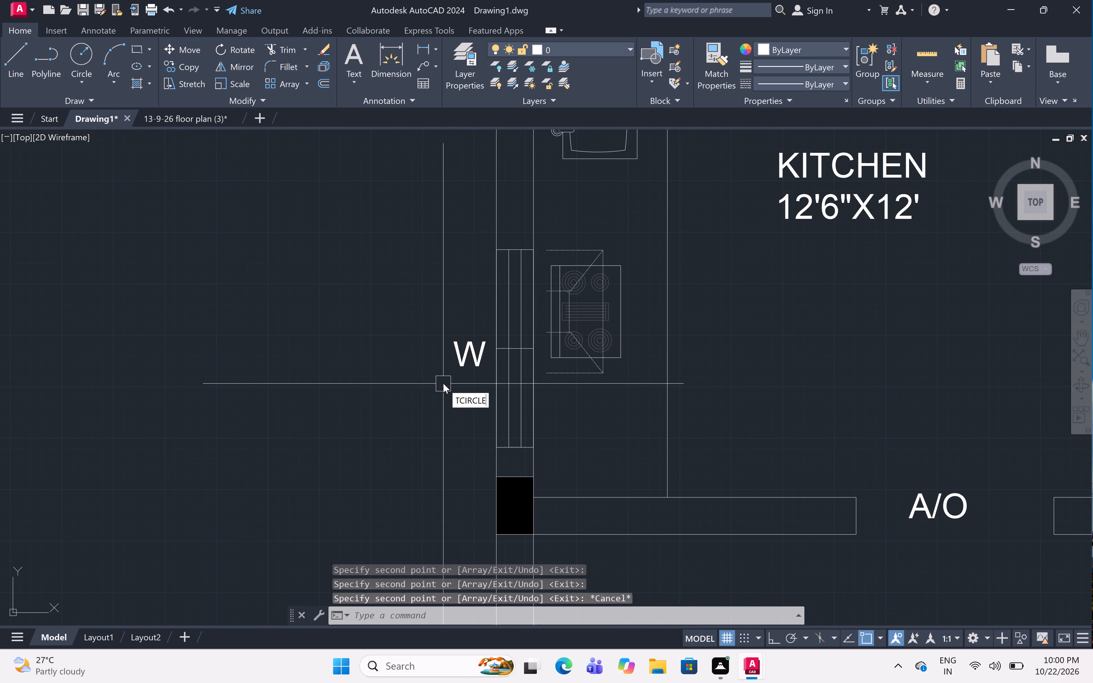
{"action": "key", "text": "space"}
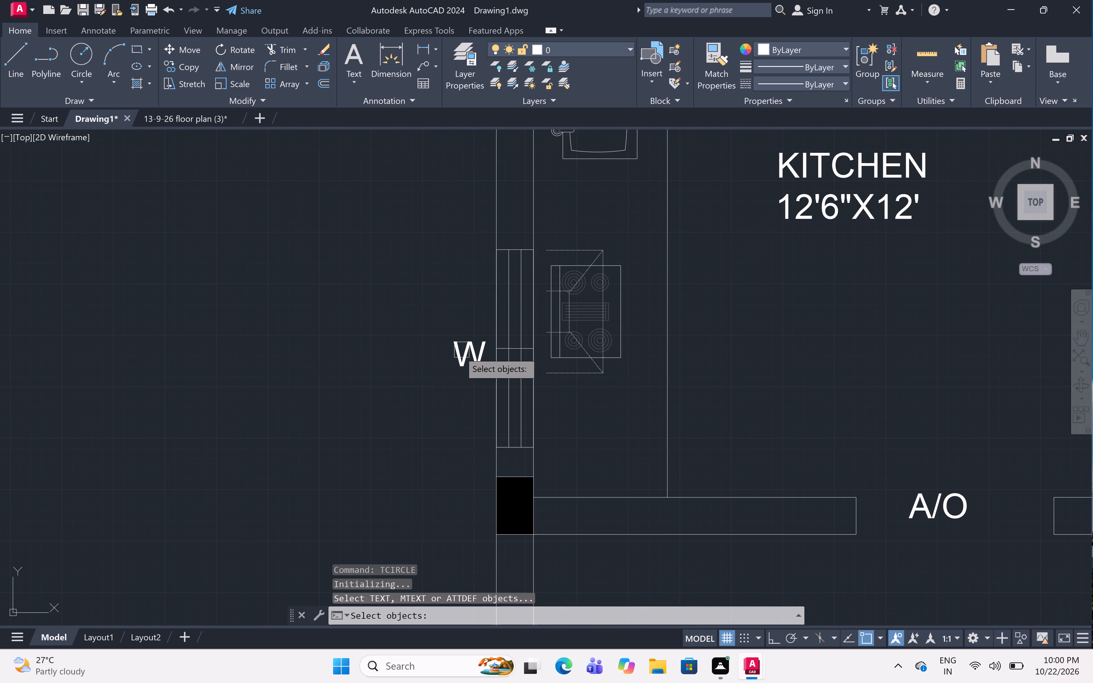
{"action": "left_click", "coordinate": [465, 342]}
{"action": "scroll", "coordinate": [481, 275], "scroll_direction": "down", "scroll_amount": 5}
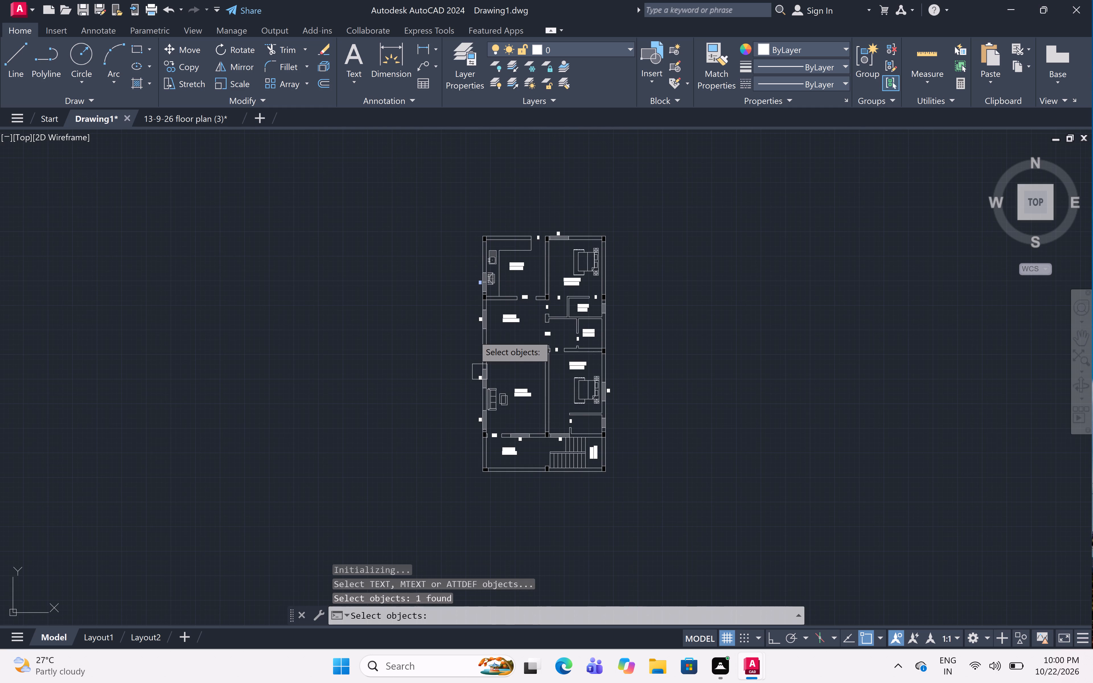
{"action": "scroll", "coordinate": [471, 314], "scroll_direction": "up", "scroll_amount": 5}
{"action": "left_click", "coordinate": [508, 345]}
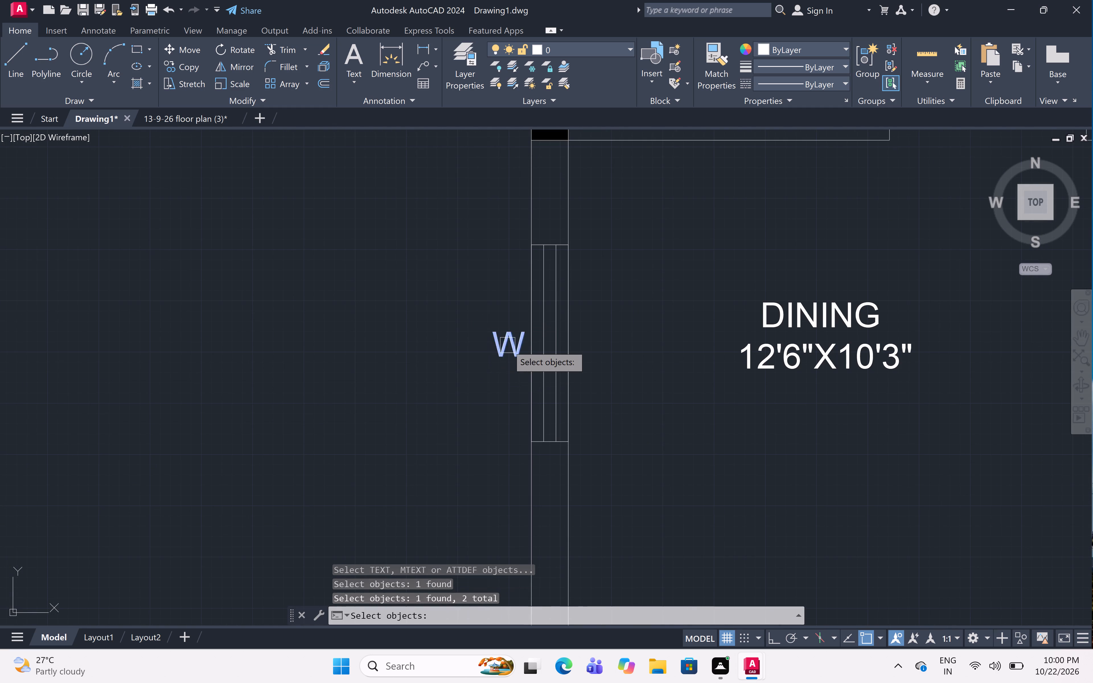
{"action": "scroll", "coordinate": [467, 322], "scroll_direction": "down", "scroll_amount": 4}
{"action": "scroll", "coordinate": [478, 421], "scroll_direction": "up", "scroll_amount": 5}
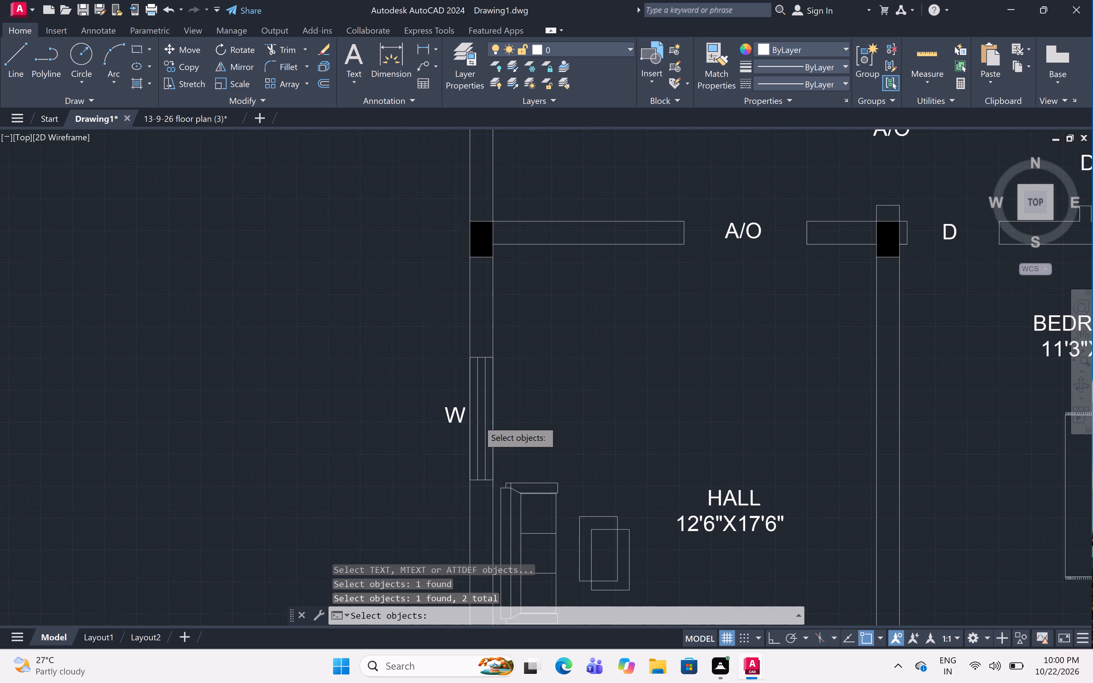
{"action": "left_click", "coordinate": [432, 411]}
{"action": "scroll", "coordinate": [457, 337], "scroll_direction": "down", "scroll_amount": 4}
{"action": "scroll", "coordinate": [458, 413], "scroll_direction": "up", "scroll_amount": 2}
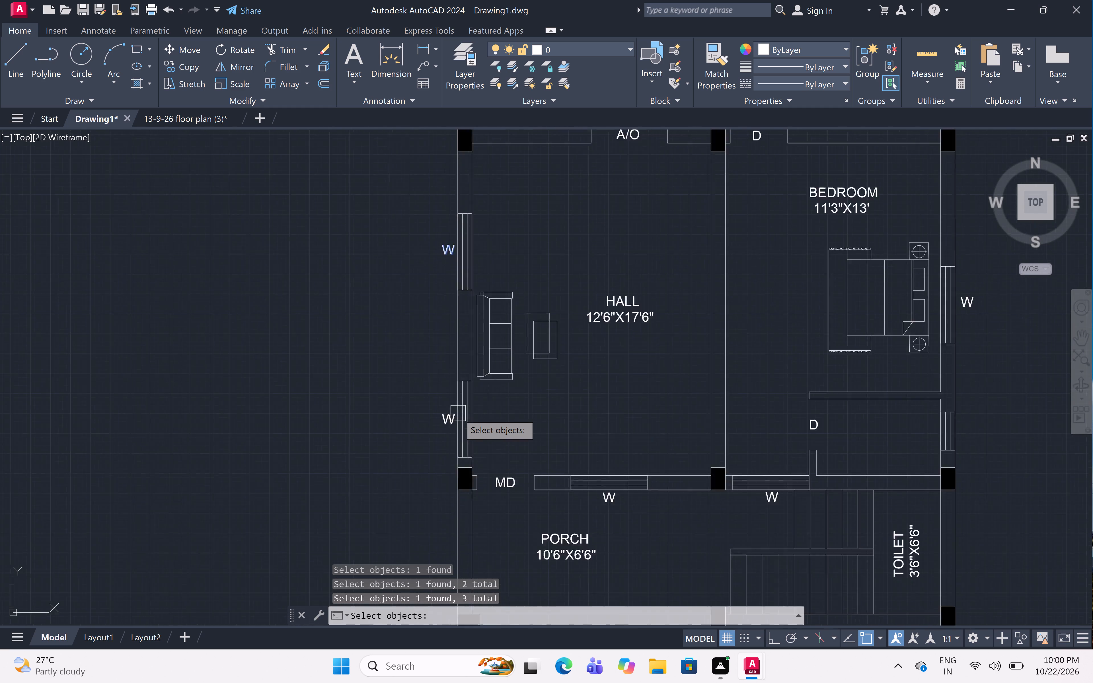
{"action": "scroll", "coordinate": [458, 413], "scroll_direction": "up", "scroll_amount": 2}
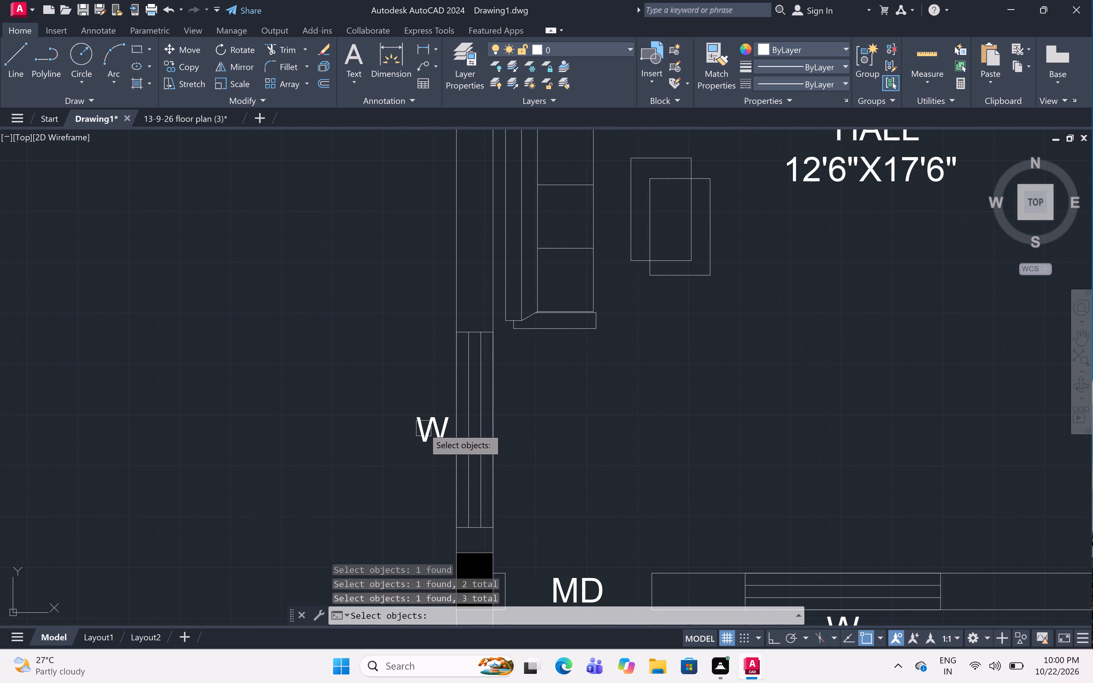
{"action": "left_click", "coordinate": [424, 428]}
{"action": "scroll", "coordinate": [484, 309], "scroll_direction": "up", "scroll_amount": 1}
{"action": "scroll", "coordinate": [484, 309], "scroll_direction": "down", "scroll_amount": 4}
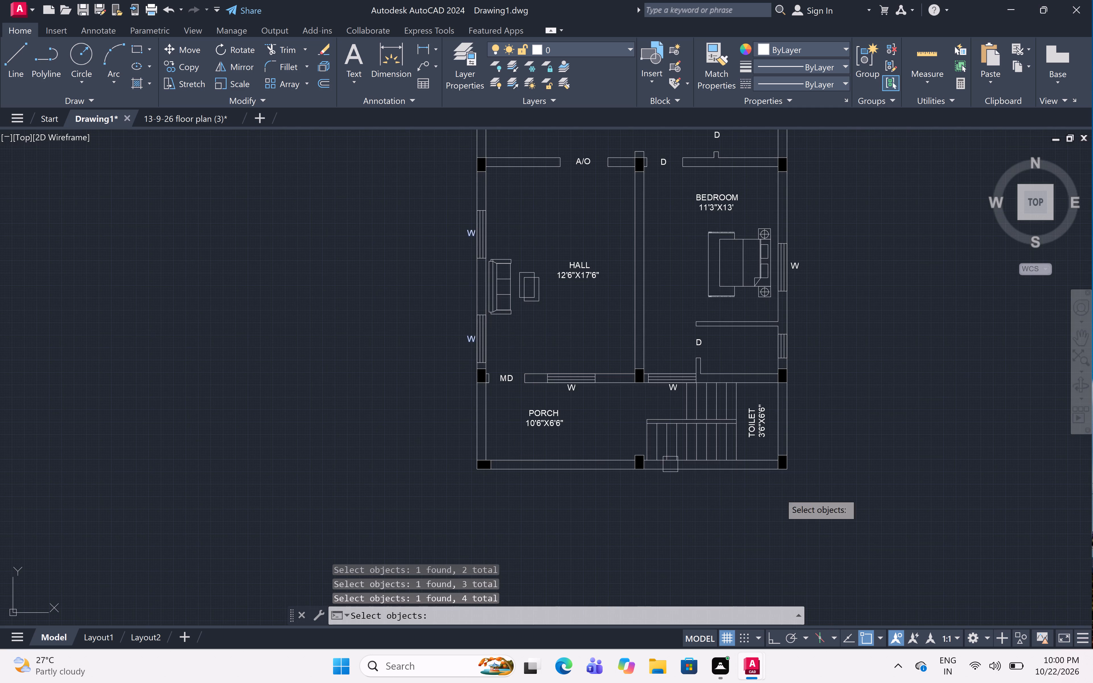
{"action": "scroll", "coordinate": [678, 382], "scroll_direction": "up", "scroll_amount": 5}
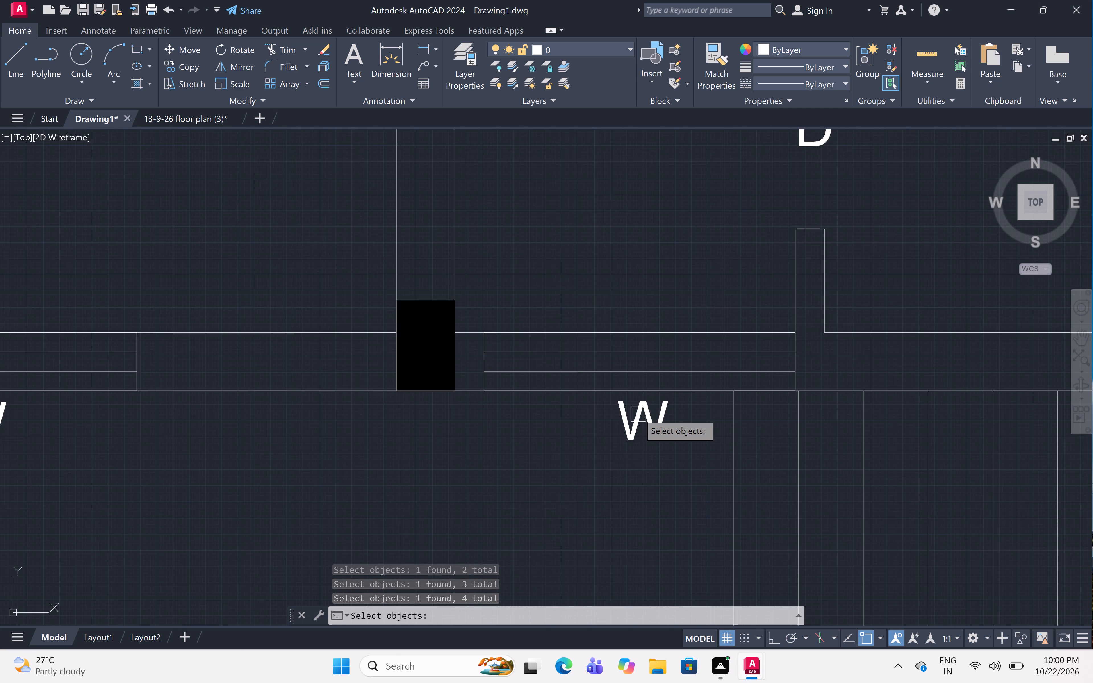
{"action": "left_click", "coordinate": [638, 414]}
{"action": "scroll", "coordinate": [740, 317], "scroll_direction": "down", "scroll_amount": 5}
{"action": "scroll", "coordinate": [688, 318], "scroll_direction": "up", "scroll_amount": 4}
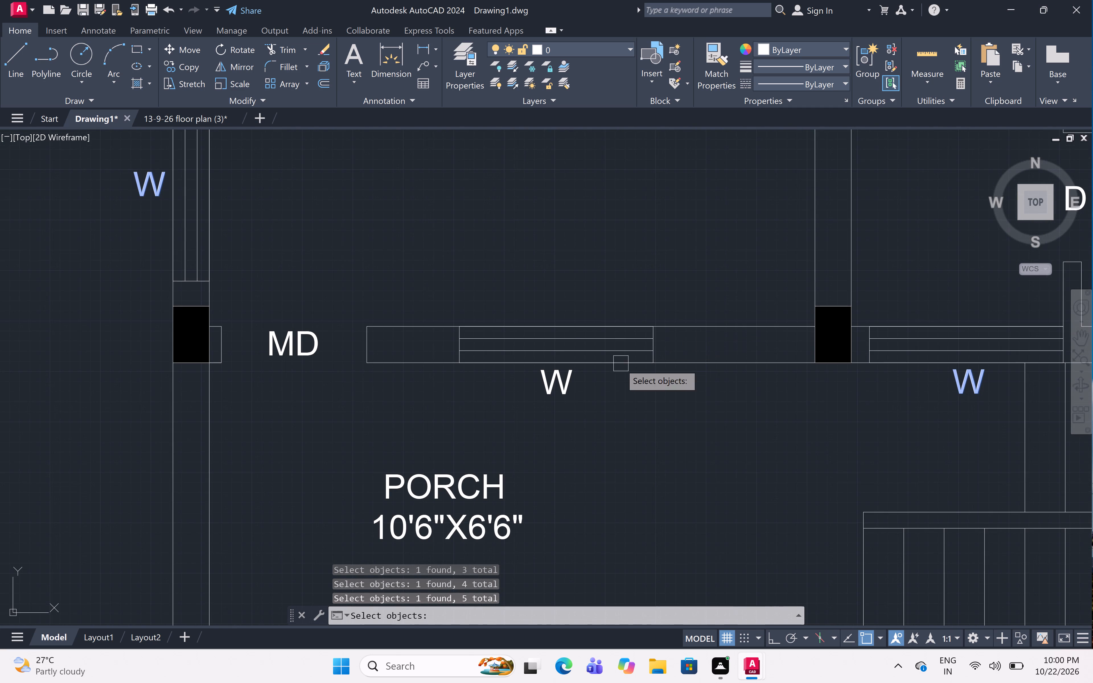
{"action": "left_click", "coordinate": [547, 382]}
{"action": "scroll", "coordinate": [543, 386], "scroll_direction": "down", "scroll_amount": 4}
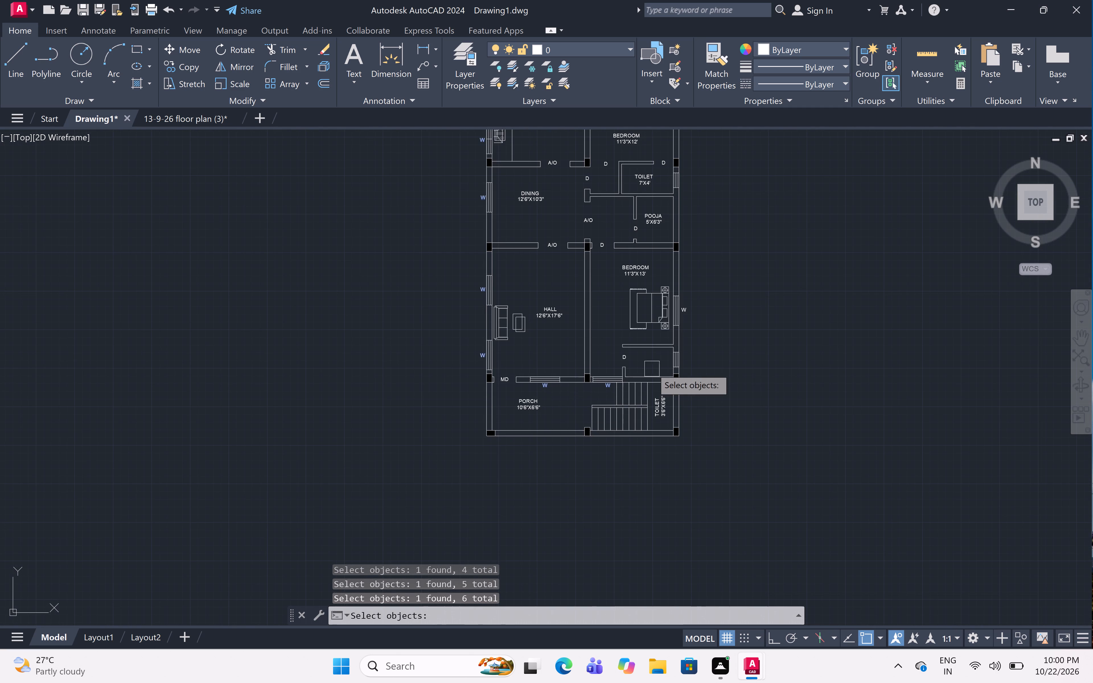
{"action": "scroll", "coordinate": [668, 291], "scroll_direction": "up", "scroll_amount": 2}
{"action": "scroll", "coordinate": [703, 339], "scroll_direction": "up", "scroll_amount": 2}
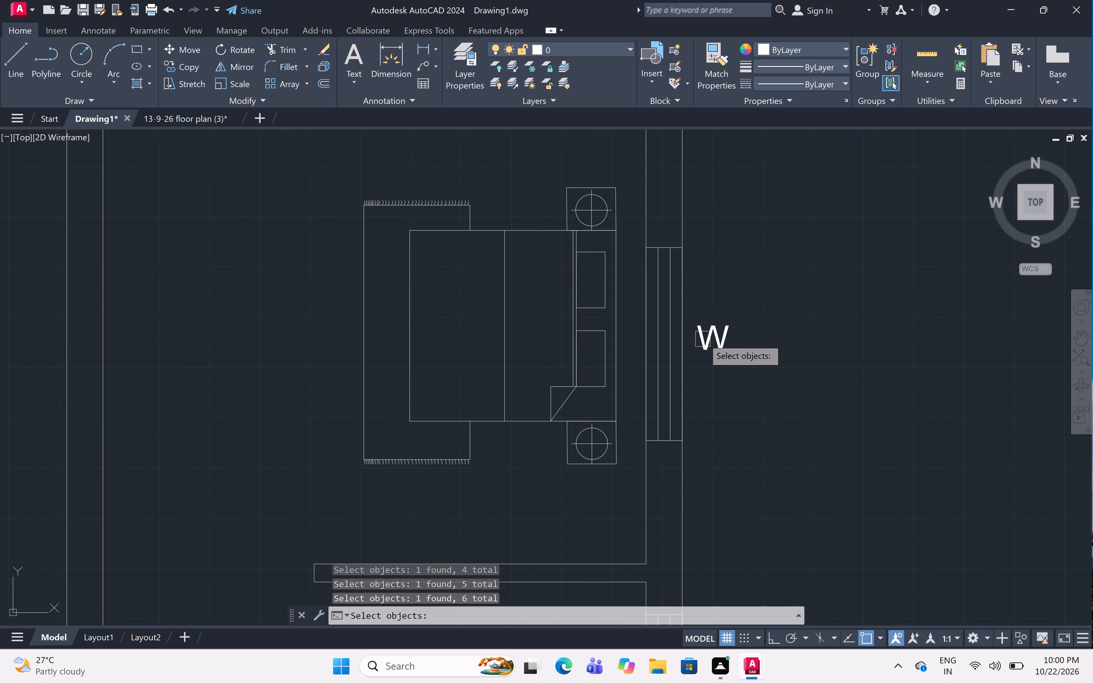
{"action": "left_click", "coordinate": [726, 343]}
{"action": "scroll", "coordinate": [724, 311], "scroll_direction": "down", "scroll_amount": 4}
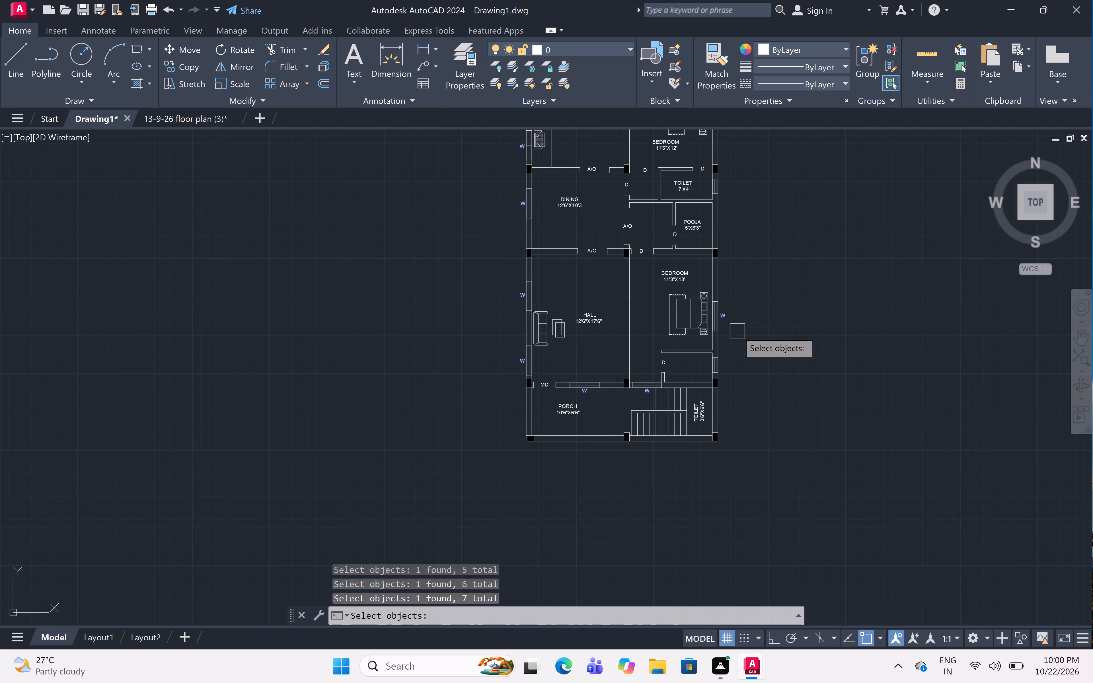
{"action": "middle_click_drag", "start_coordinate": [737, 331], "coordinate": [724, 442]}
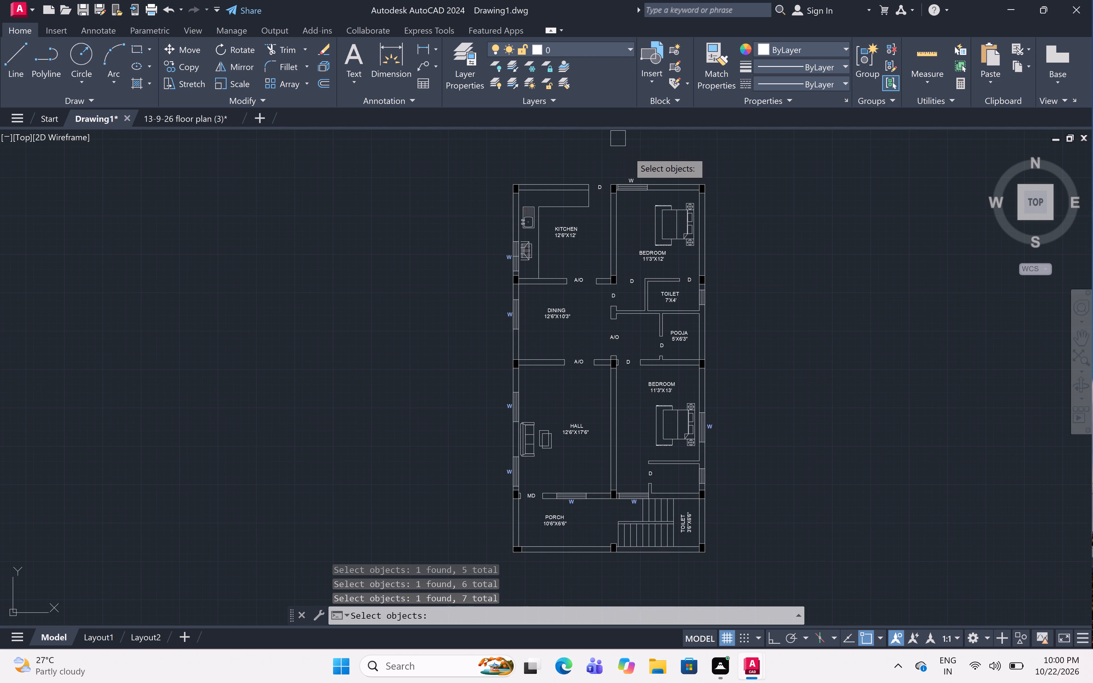
{"action": "scroll", "coordinate": [629, 174], "scroll_direction": "up", "scroll_amount": 5}
{"action": "left_click", "coordinate": [638, 219]}
{"action": "scroll", "coordinate": [652, 175], "scroll_direction": "down", "scroll_amount": 3}
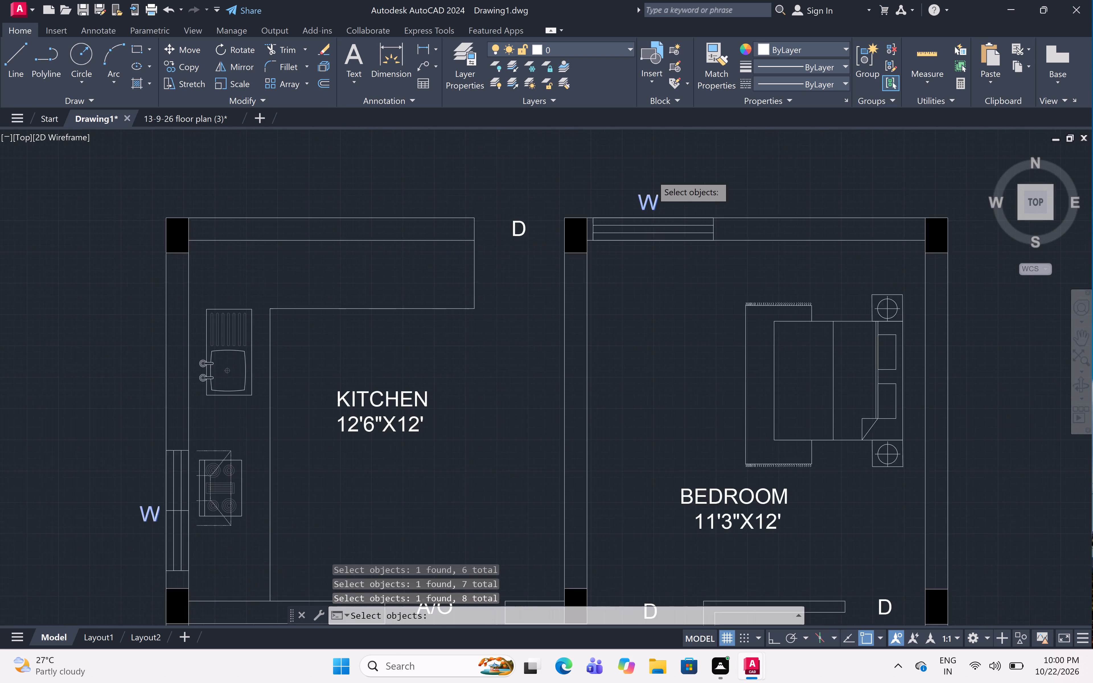
{"action": "scroll", "coordinate": [652, 175], "scroll_direction": "down", "scroll_amount": 2}
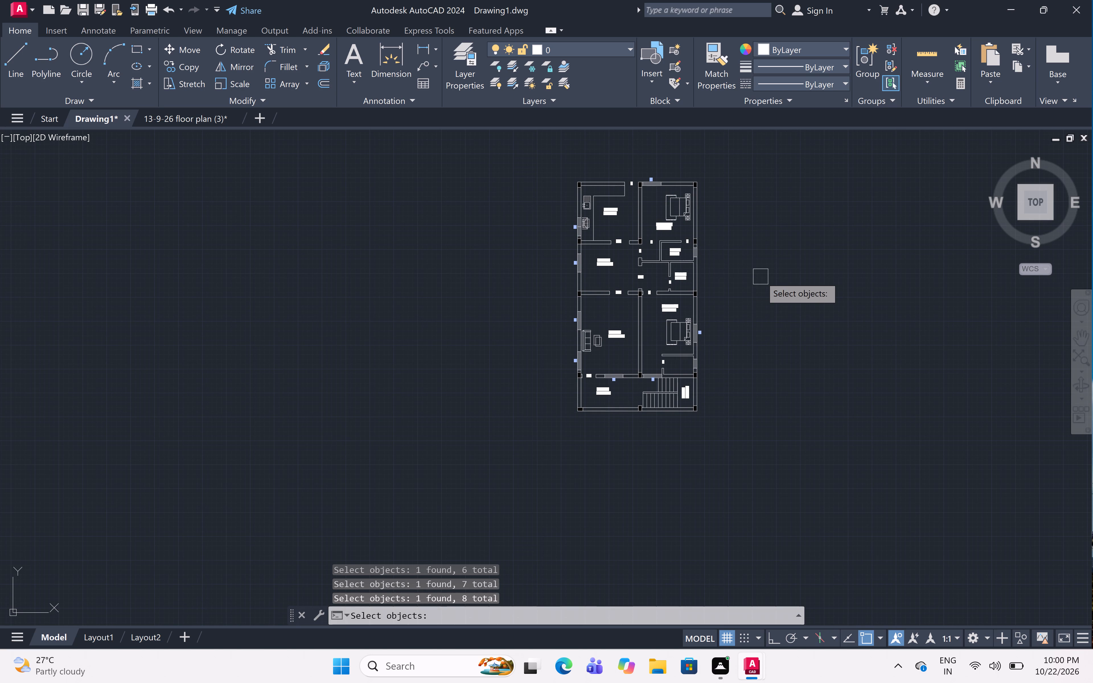
{"action": "middle_click_drag", "start_coordinate": [734, 307], "coordinate": [742, 357]}
{"action": "scroll", "coordinate": [742, 359], "scroll_direction": "up", "scroll_amount": 1}
{"action": "middle_click_drag", "start_coordinate": [742, 359], "coordinate": [743, 398]}
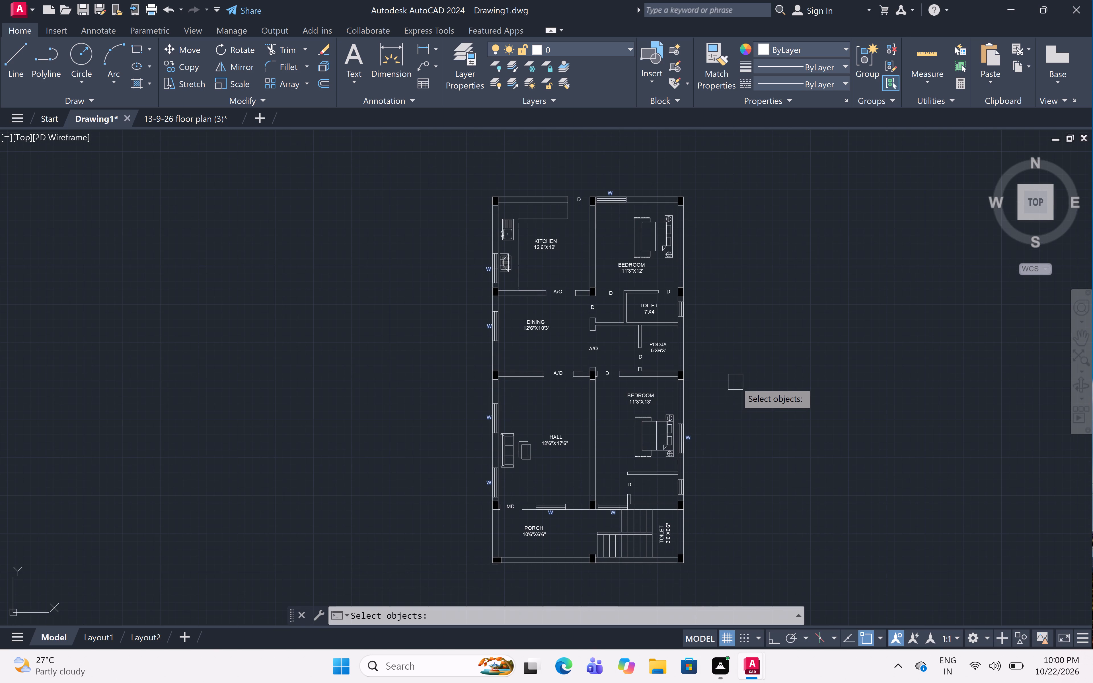
{"action": "key", "text": "space"}
{"action": "key", "text": "space"}
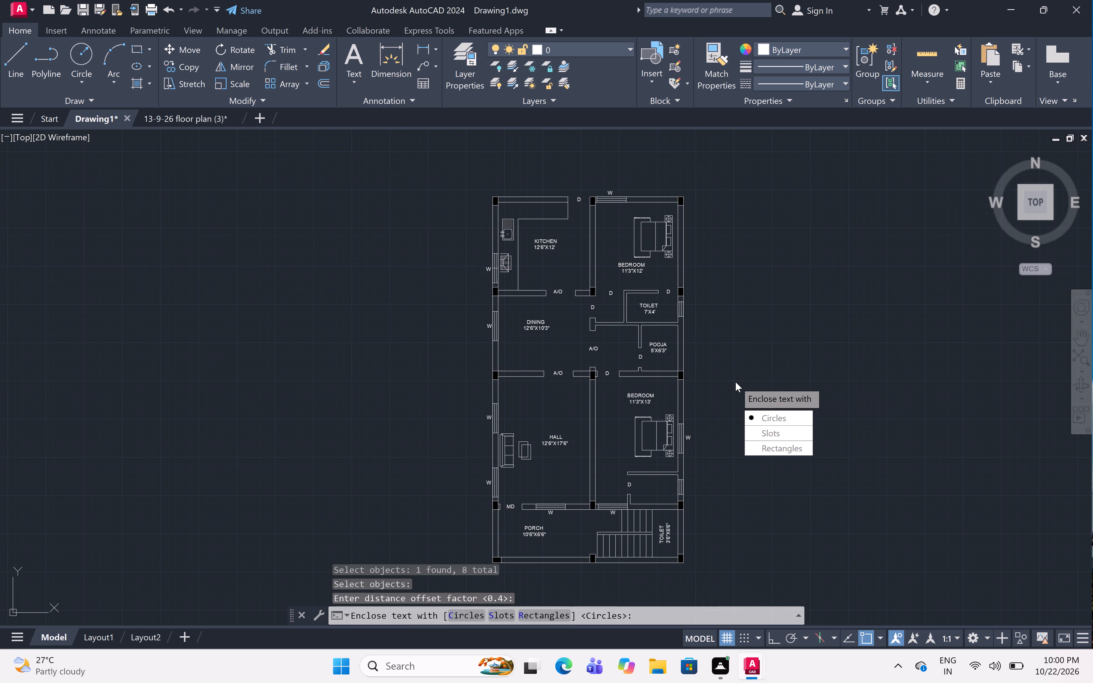
{"action": "key", "text": "space"}
{"action": "key", "text": "space"}
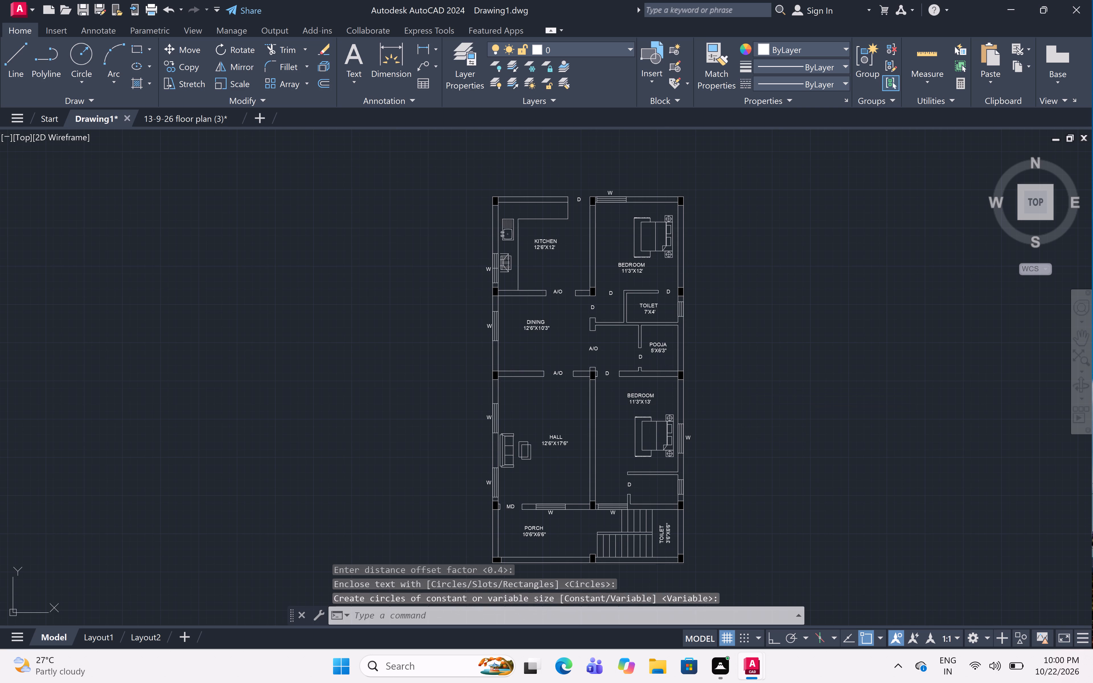
Move the circled W at the KITCHEN side-wall window outward so its circle sits just clear of the wall.
{"action": "key", "text": "Escape"}
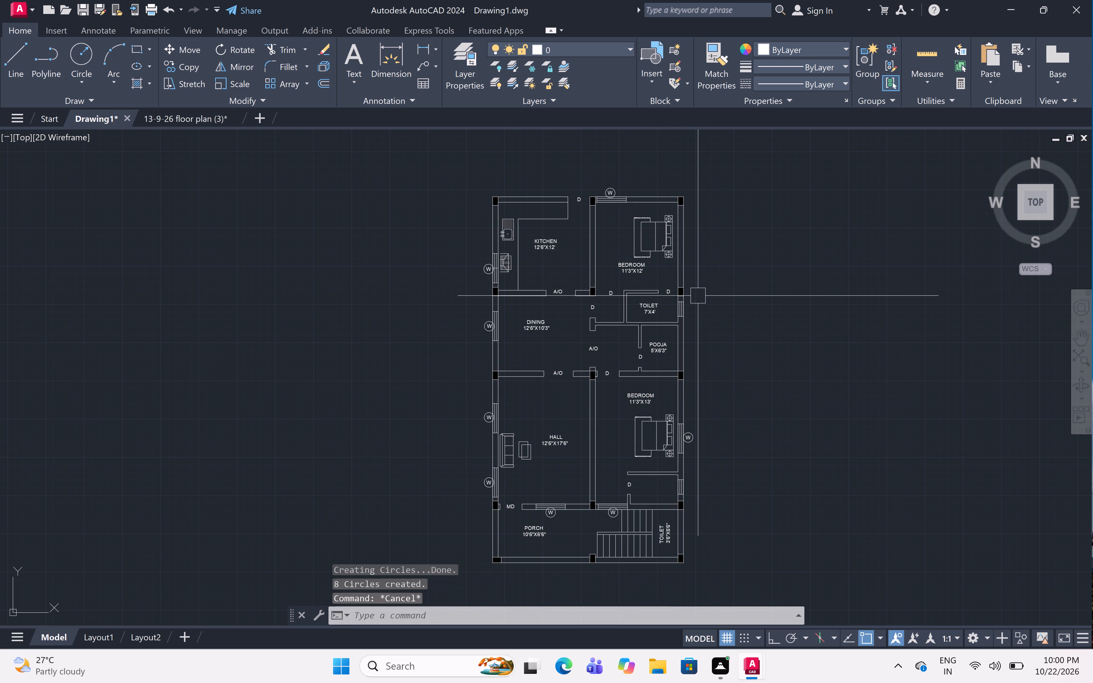
{"action": "scroll", "coordinate": [489, 272], "scroll_direction": "up", "scroll_amount": 5}
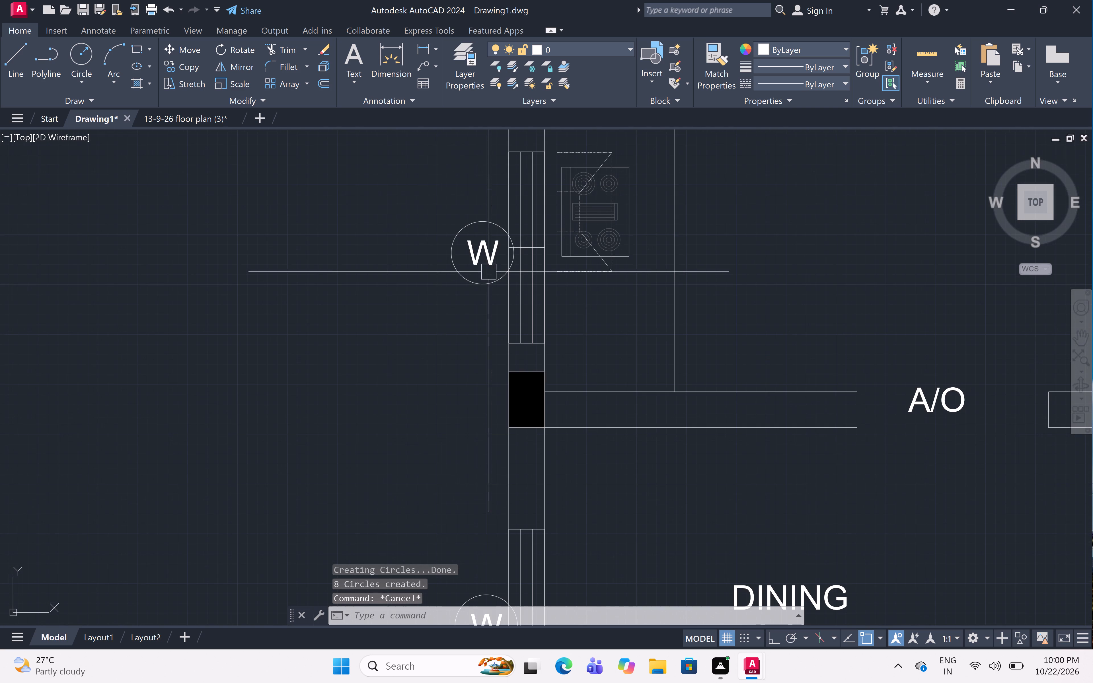
{"action": "left_click", "coordinate": [490, 249]}
{"action": "left_click", "coordinate": [497, 220]}
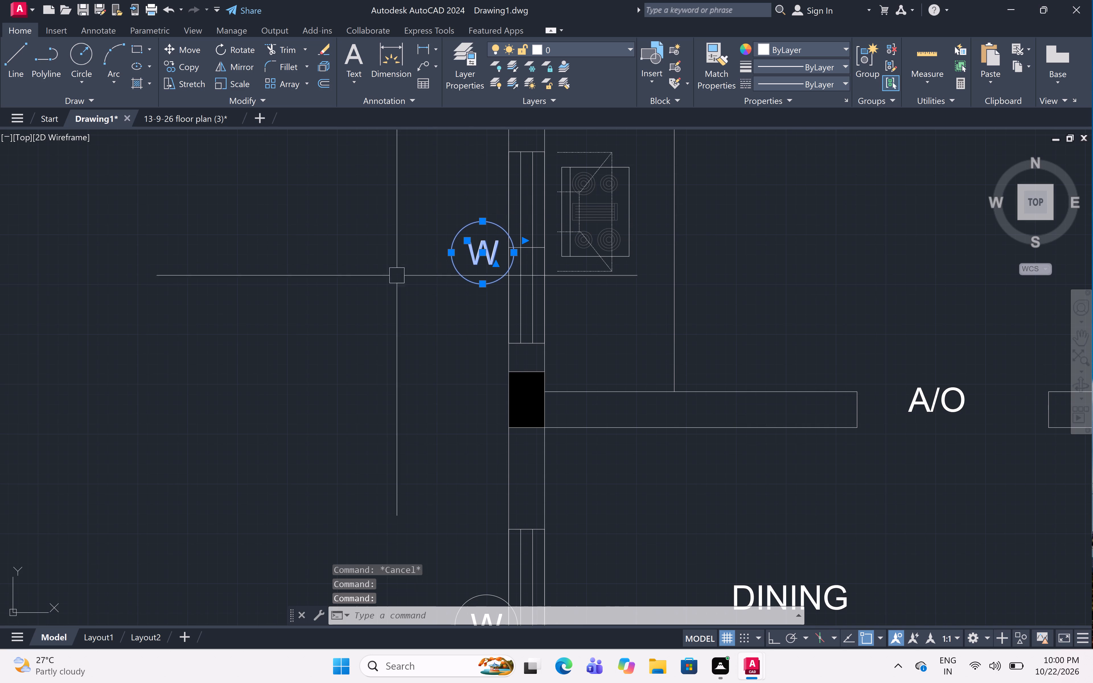
{"action": "type", "text": "M"}
{"action": "key", "text": "space"}
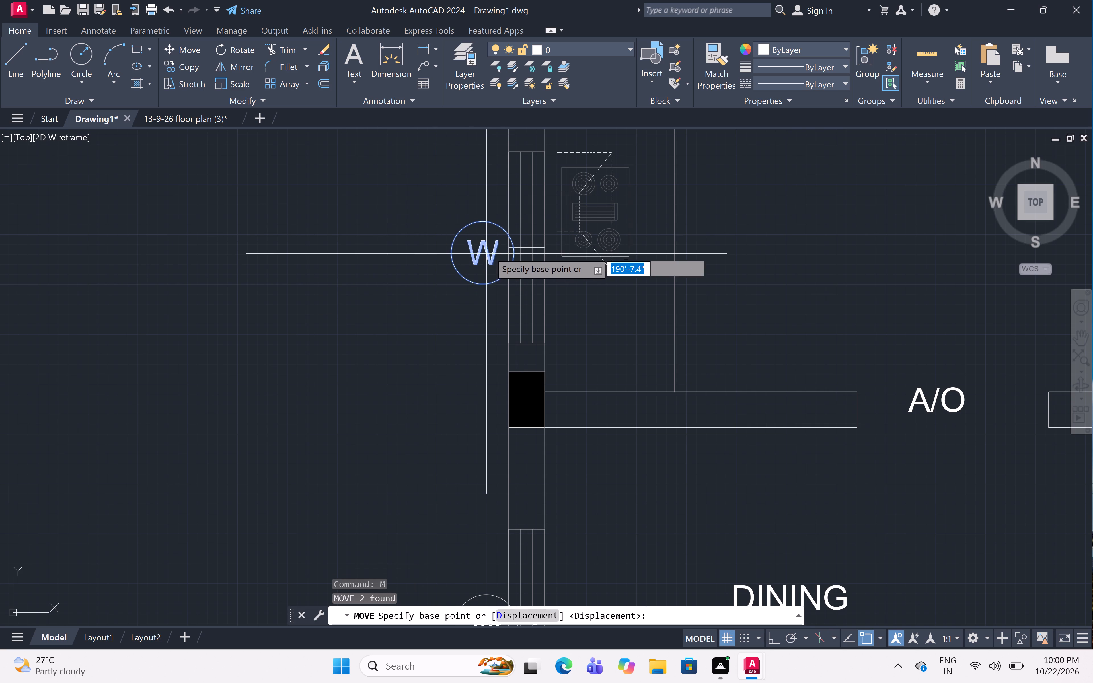
{"action": "scroll", "coordinate": [478, 250], "scroll_direction": "up", "scroll_amount": 3}
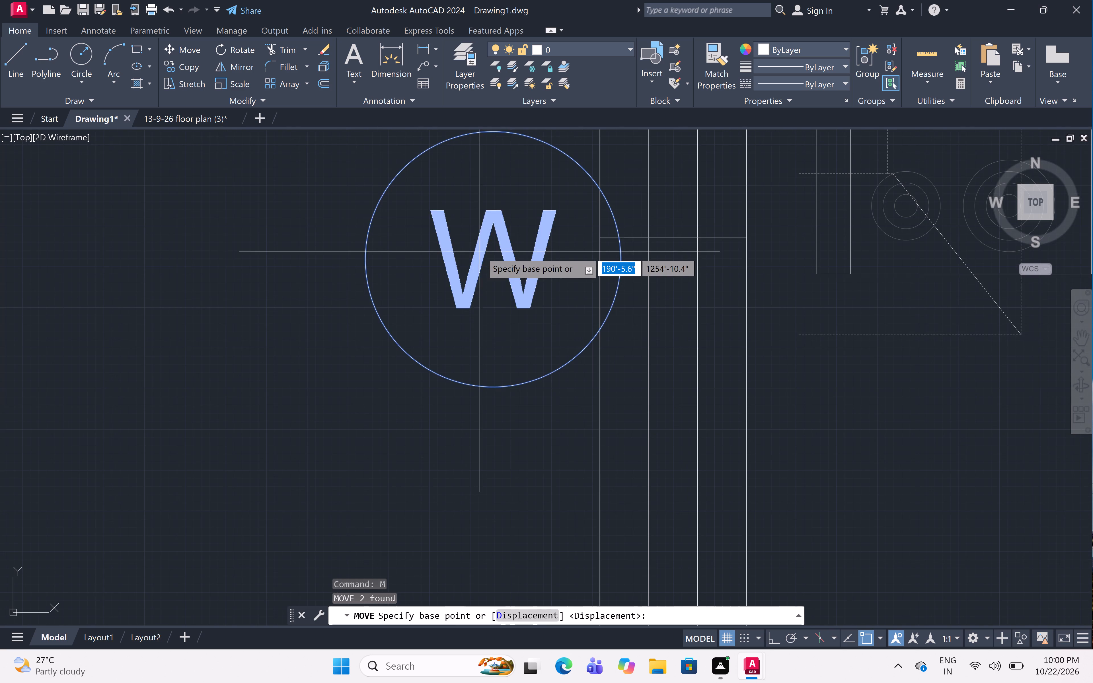
{"action": "left_click", "coordinate": [480, 252]}
{"action": "left_click", "coordinate": [429, 248]}
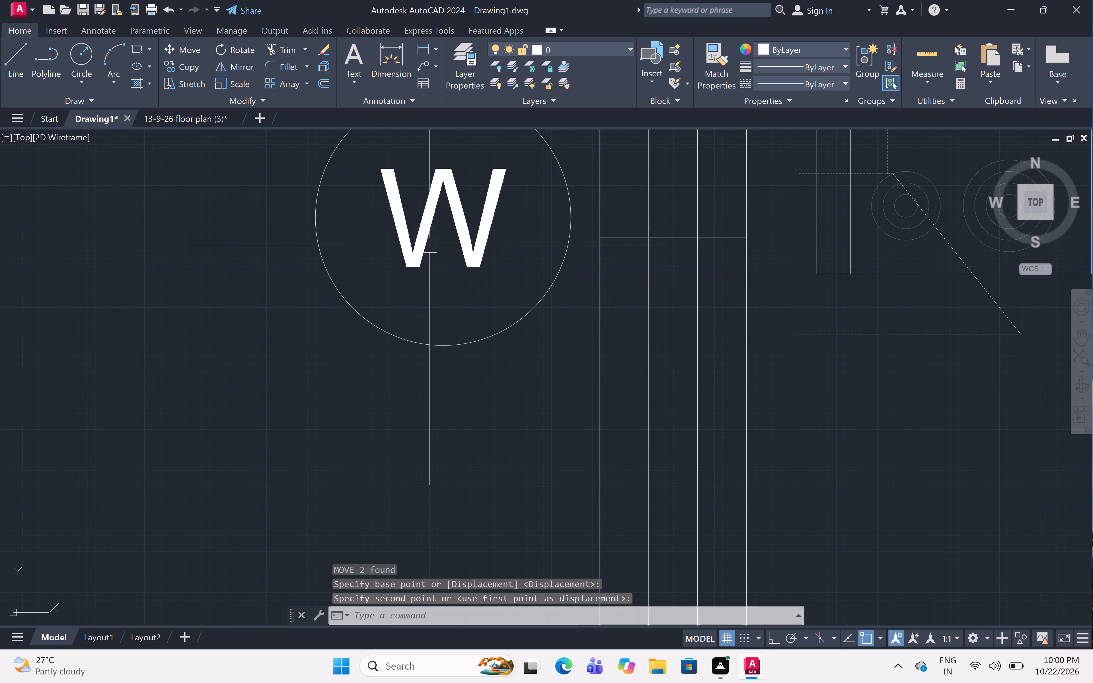
Move the circled W at the DINING side-wall window outward so its circle no longer overlaps the wall line.
{"action": "scroll", "coordinate": [470, 221], "scroll_direction": "down", "scroll_amount": 6}
{"action": "scroll", "coordinate": [477, 378], "scroll_direction": "up", "scroll_amount": 5}
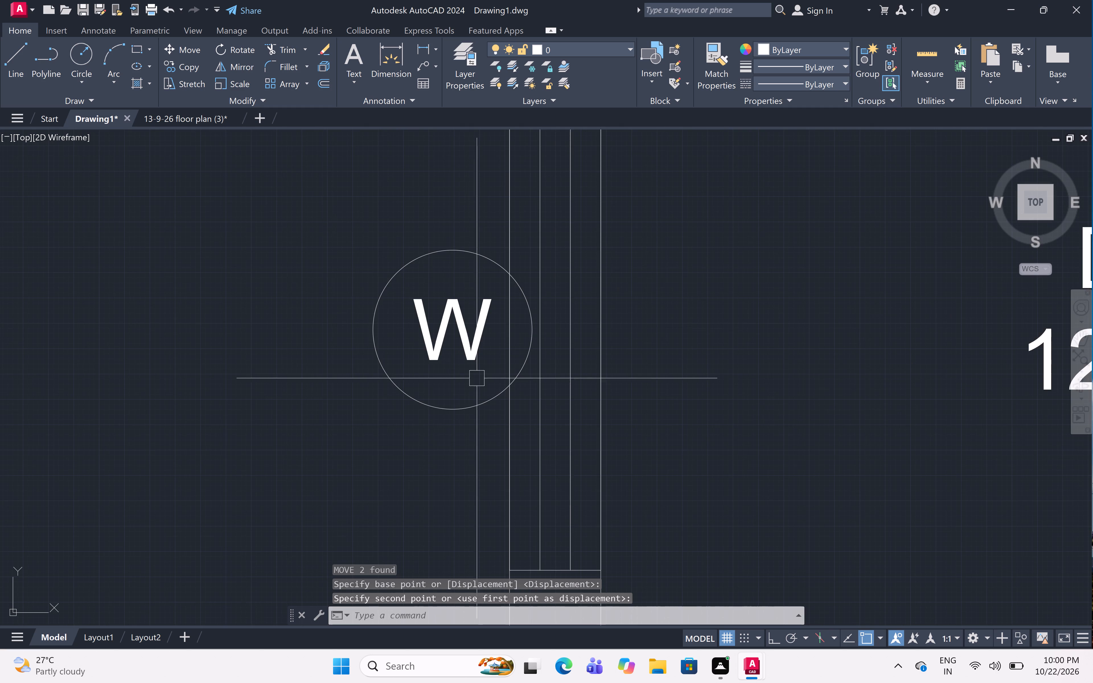
{"action": "left_click", "coordinate": [432, 314]}
{"action": "left_click", "coordinate": [351, 400]}
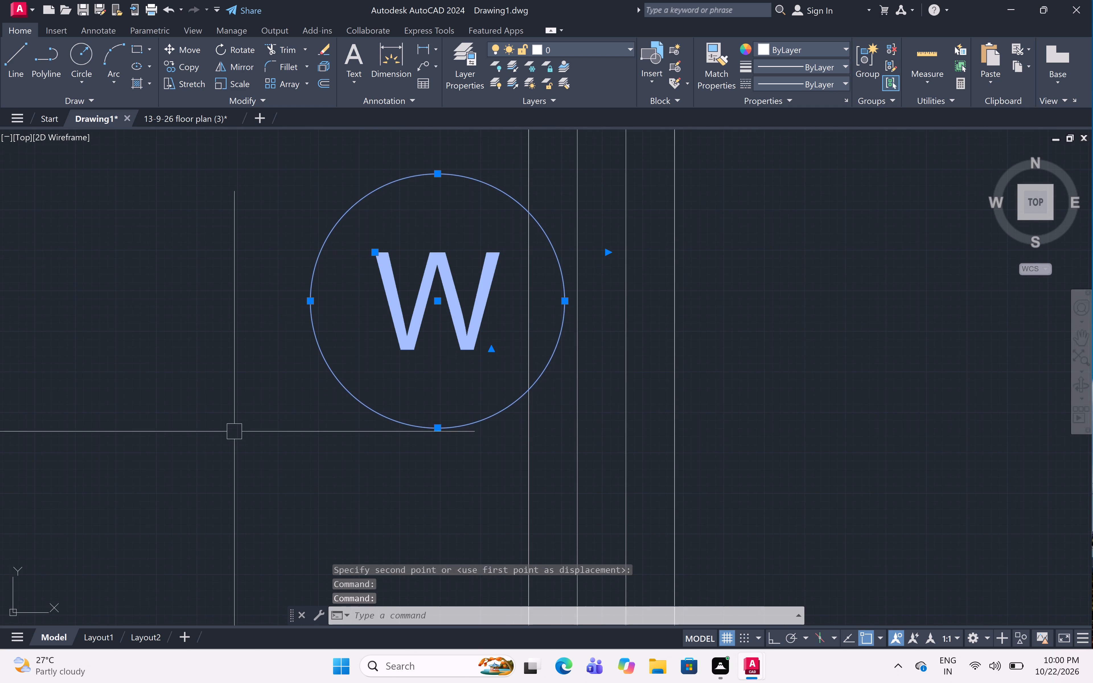
{"action": "type", "text": "M"}
{"action": "key", "text": "space"}
{"action": "left_click", "coordinate": [430, 304]}
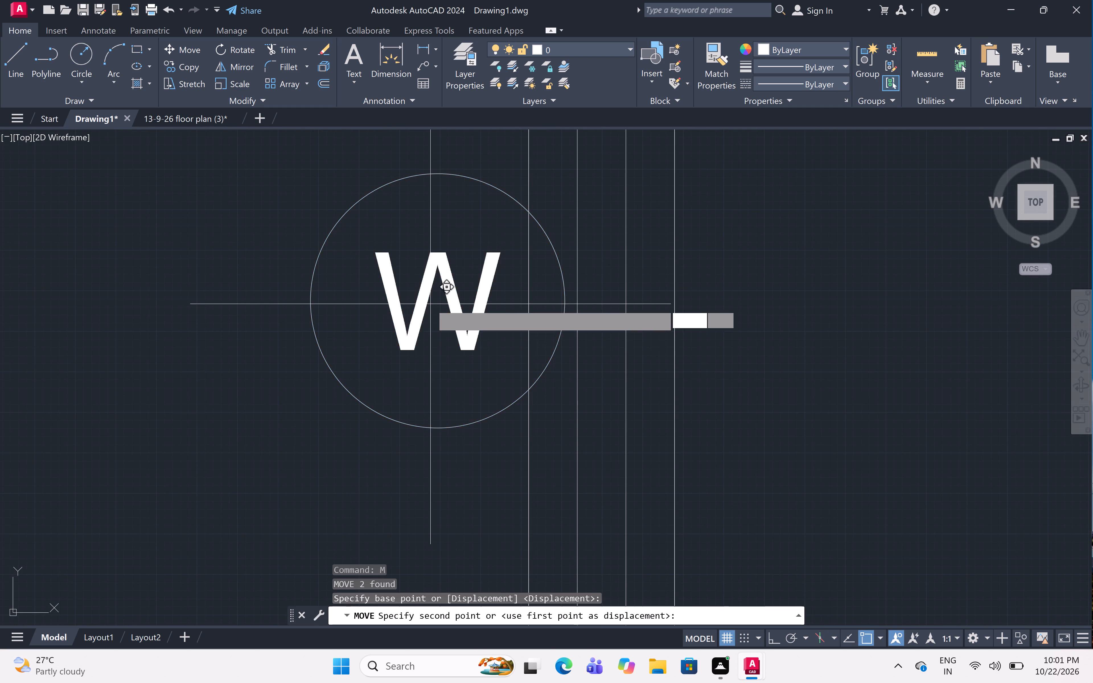
{"action": "left_click", "coordinate": [372, 306]}
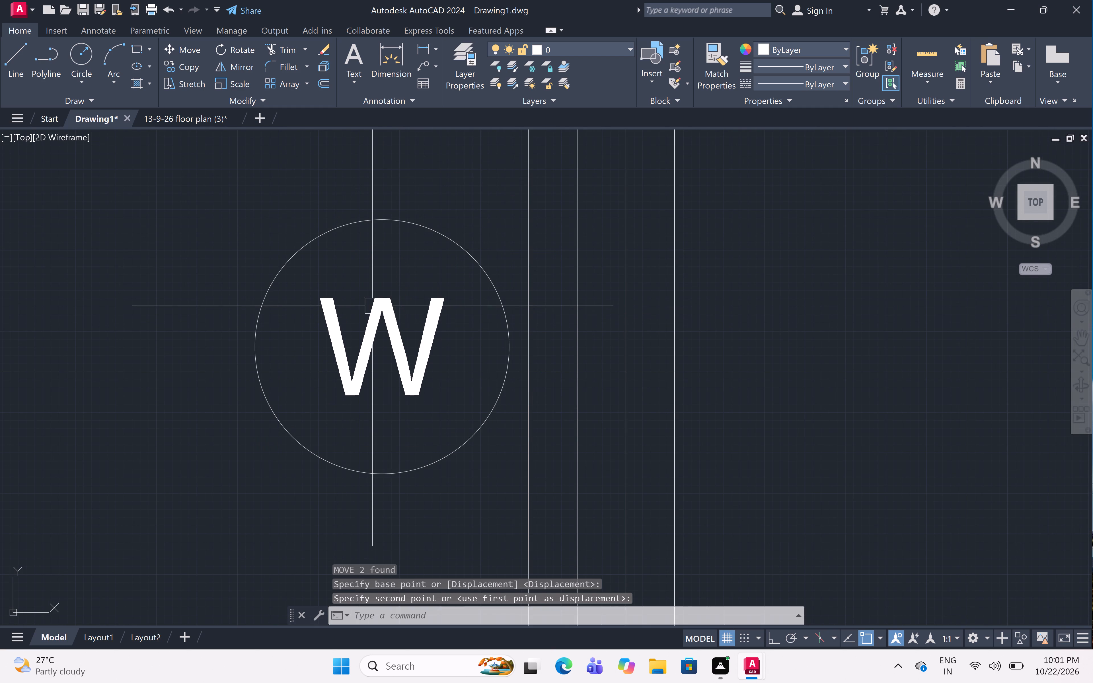
Move the circled W at the HALL side-wall window nearer DINING outward until its circle is clear of the wall.
{"action": "scroll", "coordinate": [381, 296], "scroll_direction": "down", "scroll_amount": 7}
{"action": "scroll", "coordinate": [448, 277], "scroll_direction": "down", "scroll_amount": 2}
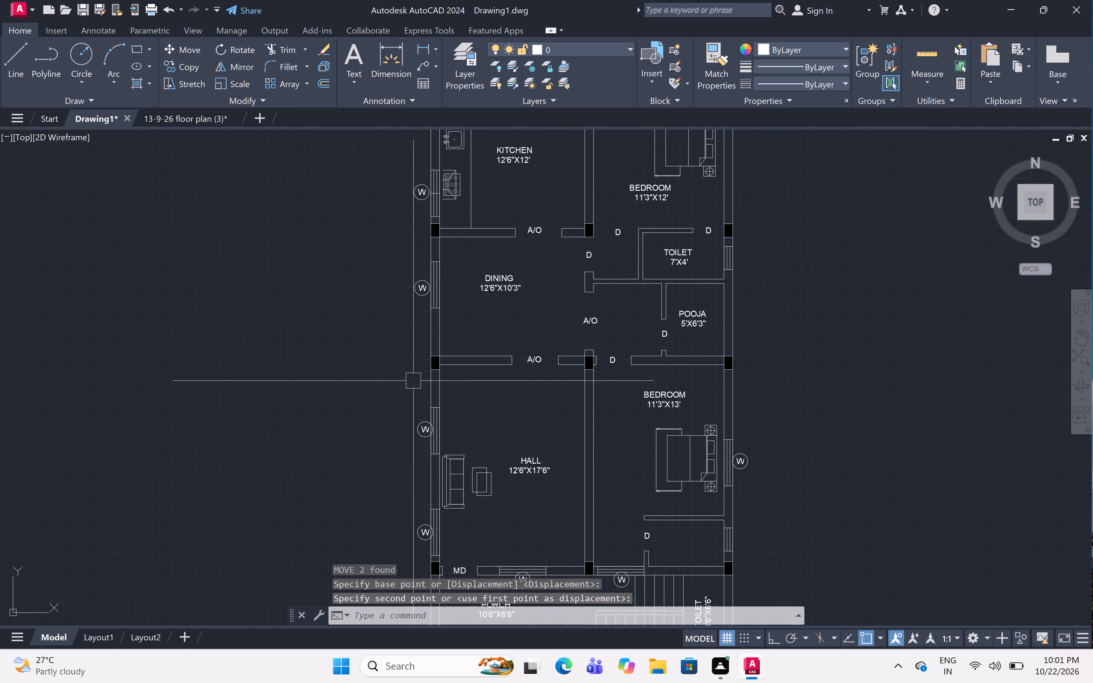
{"action": "scroll", "coordinate": [440, 440], "scroll_direction": "up", "scroll_amount": 5}
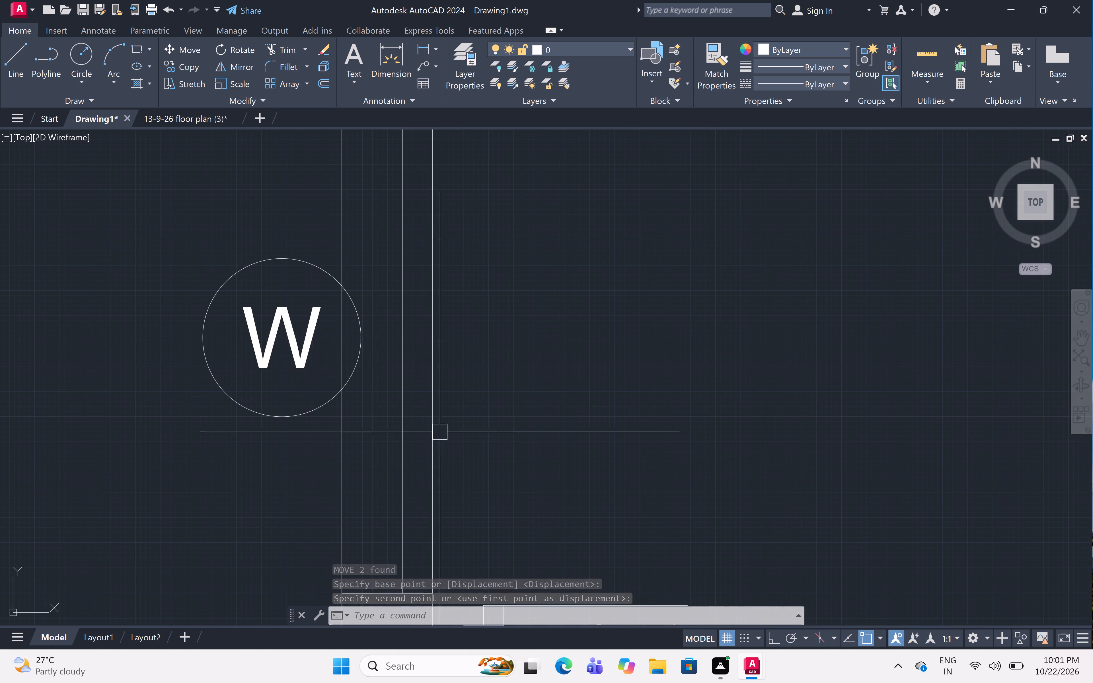
{"action": "scroll", "coordinate": [255, 368], "scroll_direction": "up", "scroll_amount": 1}
{"action": "left_click", "coordinate": [280, 338]}
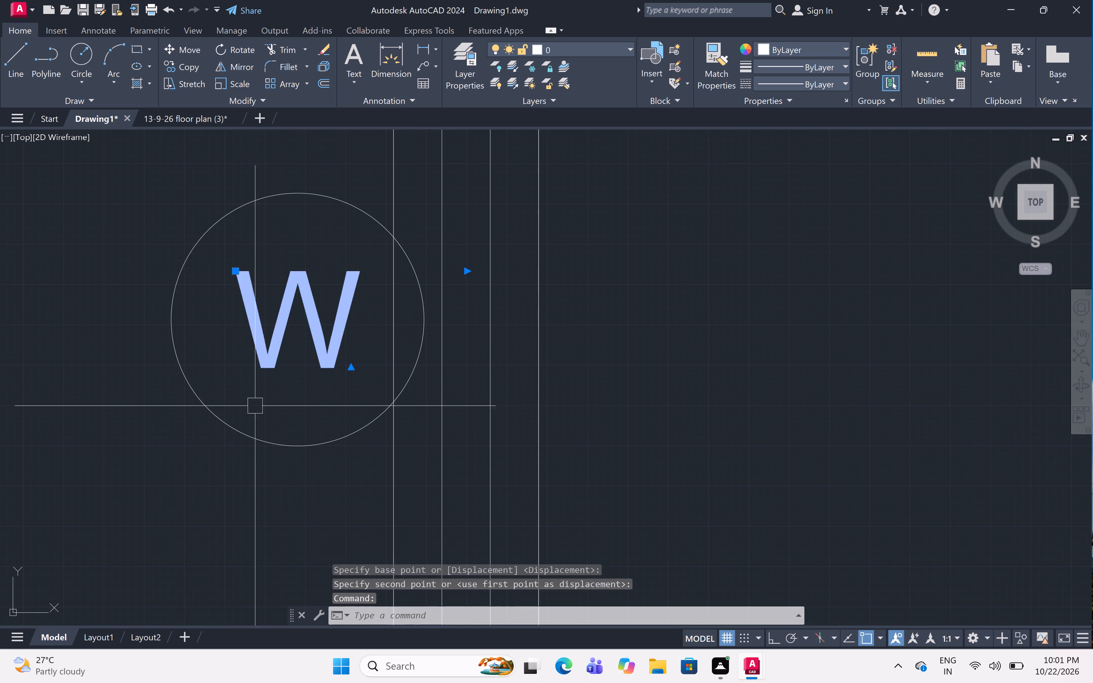
{"action": "left_click", "coordinate": [249, 433]}
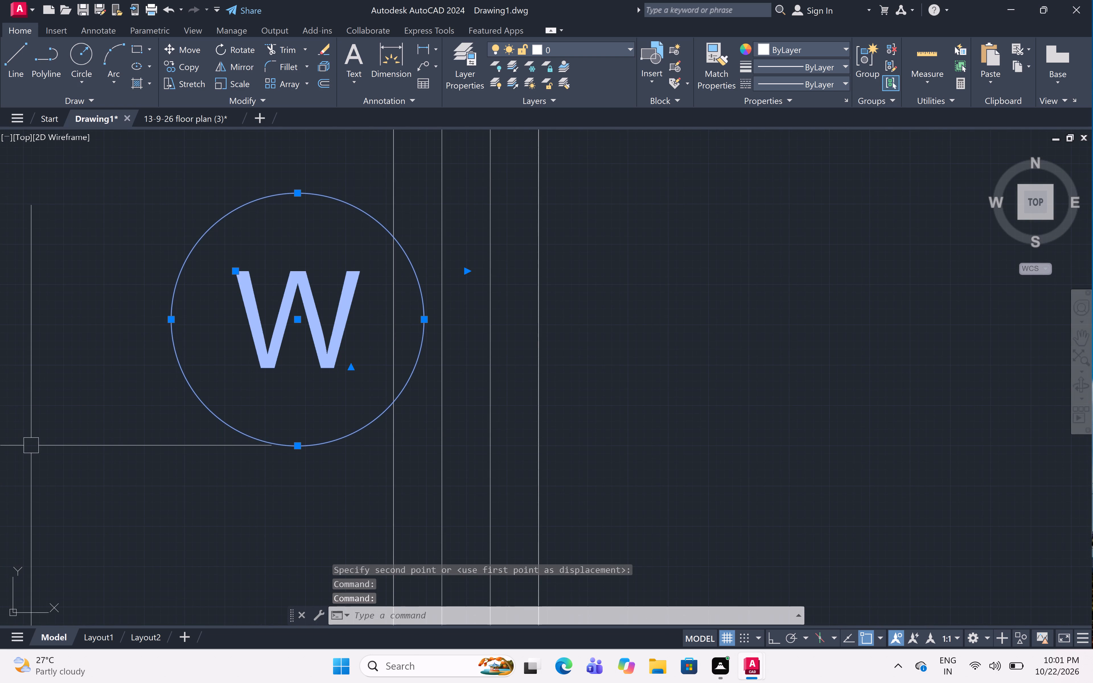
{"action": "type", "text": "M"}
{"action": "key", "text": "space"}
{"action": "left_click", "coordinate": [300, 307]}
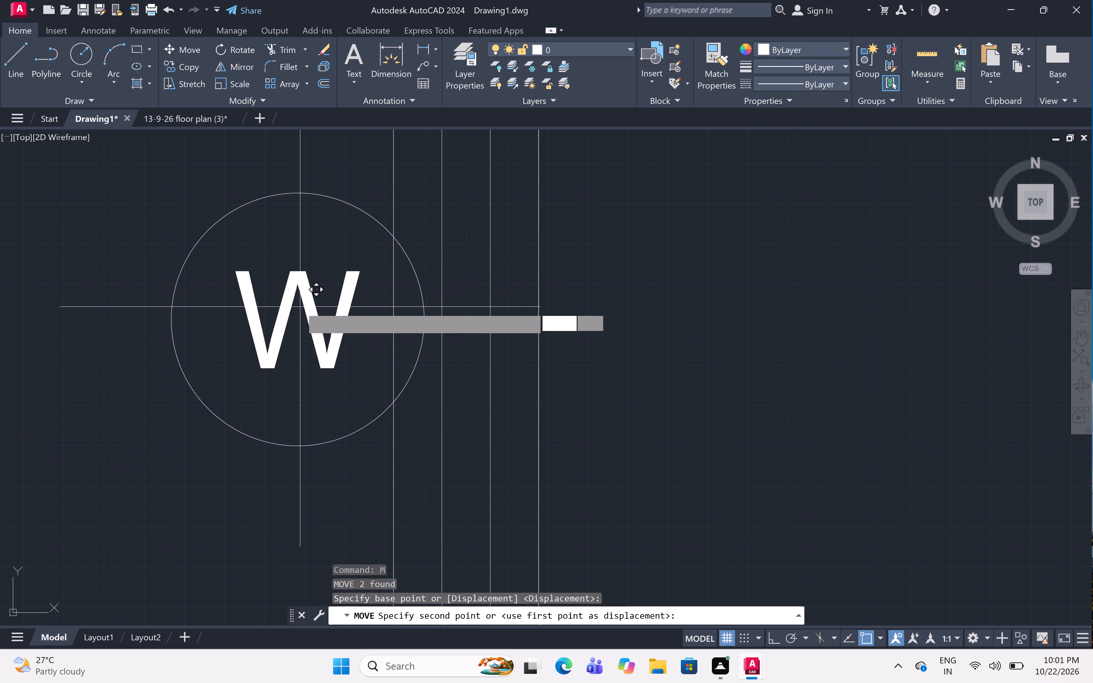
{"action": "left_click", "coordinate": [245, 315]}
Move the circled W at the HALL side-wall window nearer the MD opening outward until its circle clears the wall.
{"action": "scroll", "coordinate": [251, 312], "scroll_direction": "down", "scroll_amount": 5}
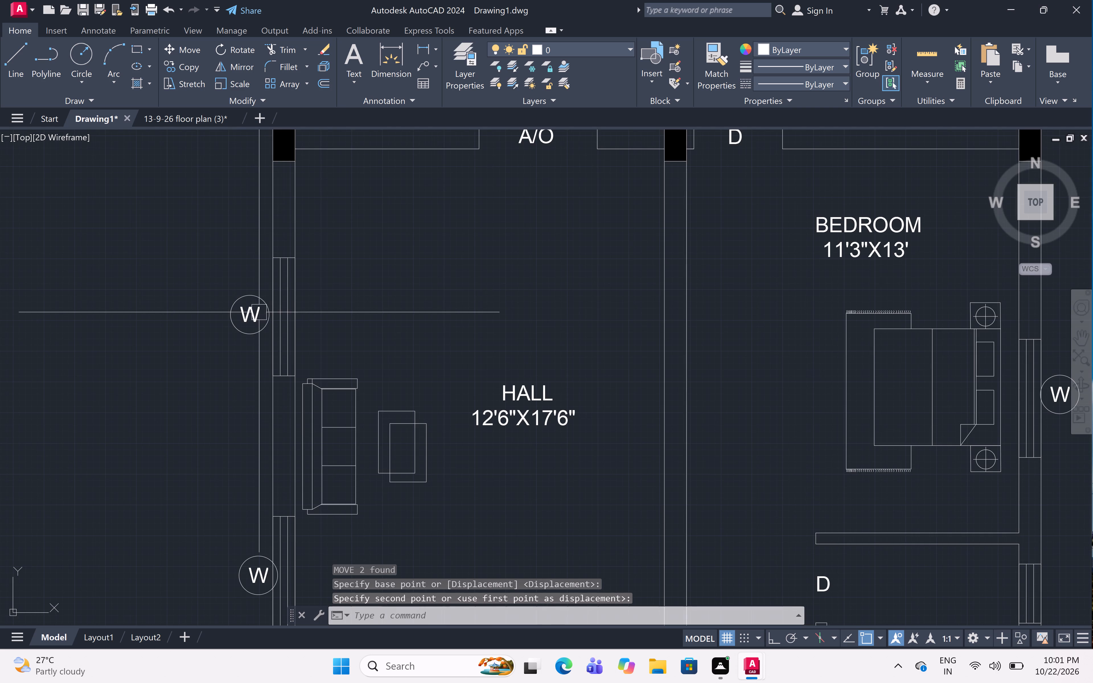
{"action": "middle_click_drag", "start_coordinate": [310, 299], "coordinate": [516, 196]}
{"action": "middle_click_drag", "start_coordinate": [457, 436], "coordinate": [409, 358]}
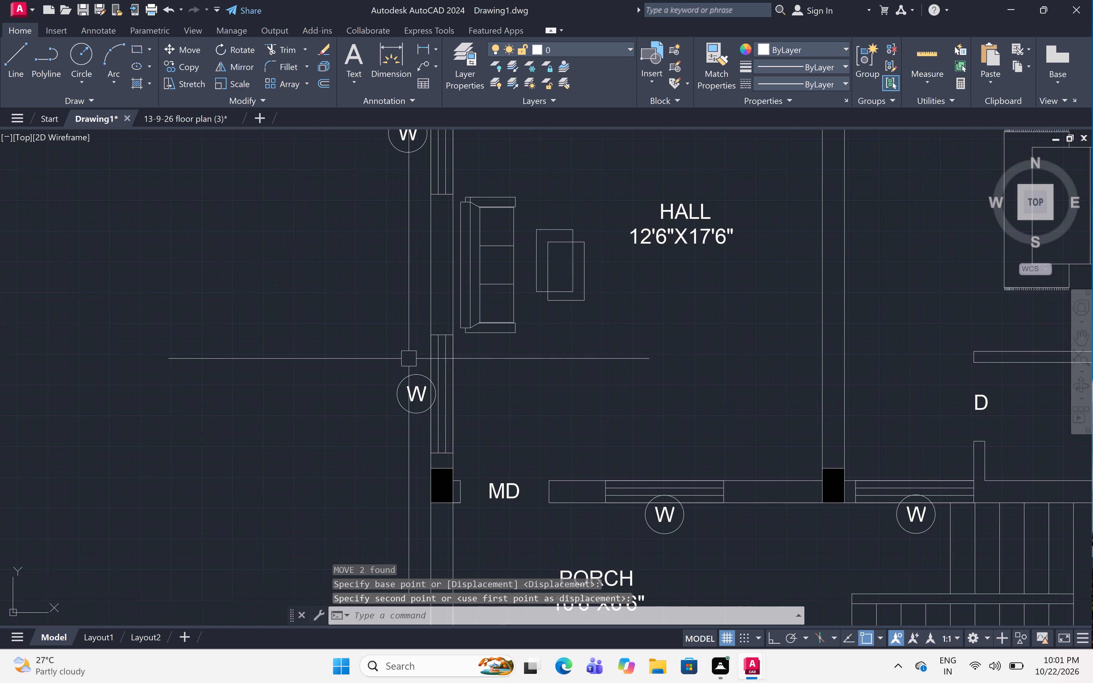
{"action": "scroll", "coordinate": [433, 408], "scroll_direction": "up", "scroll_amount": 3}
{"action": "scroll", "coordinate": [369, 403], "scroll_direction": "up", "scroll_amount": 1}
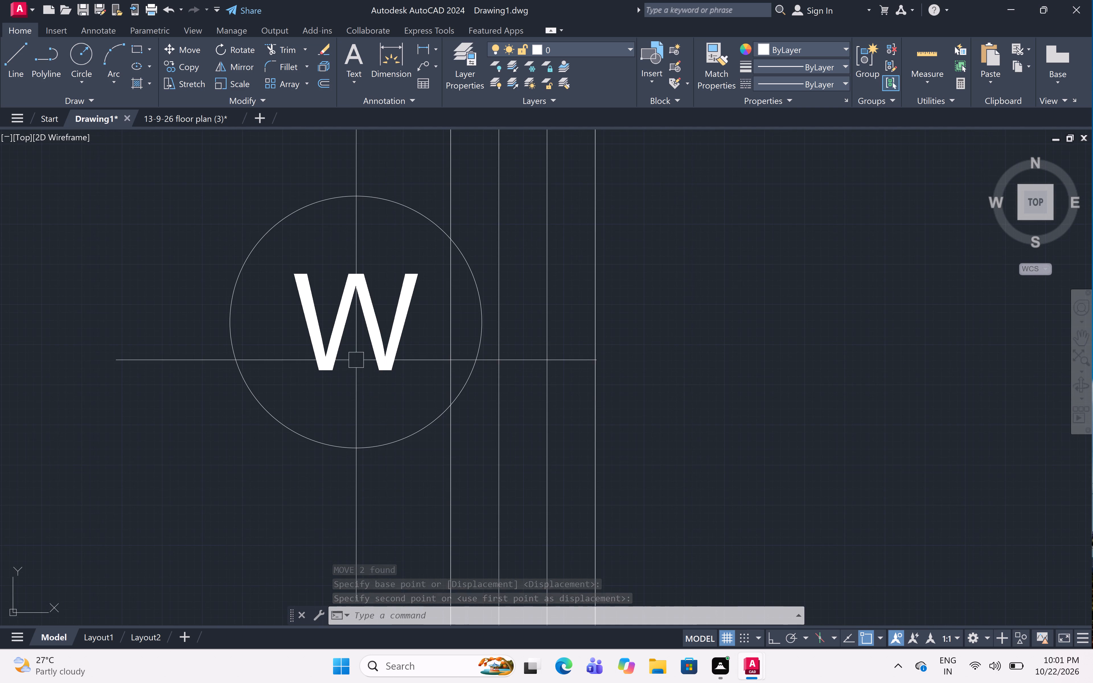
{"action": "left_click", "coordinate": [356, 359]}
{"action": "left_click", "coordinate": [263, 394]}
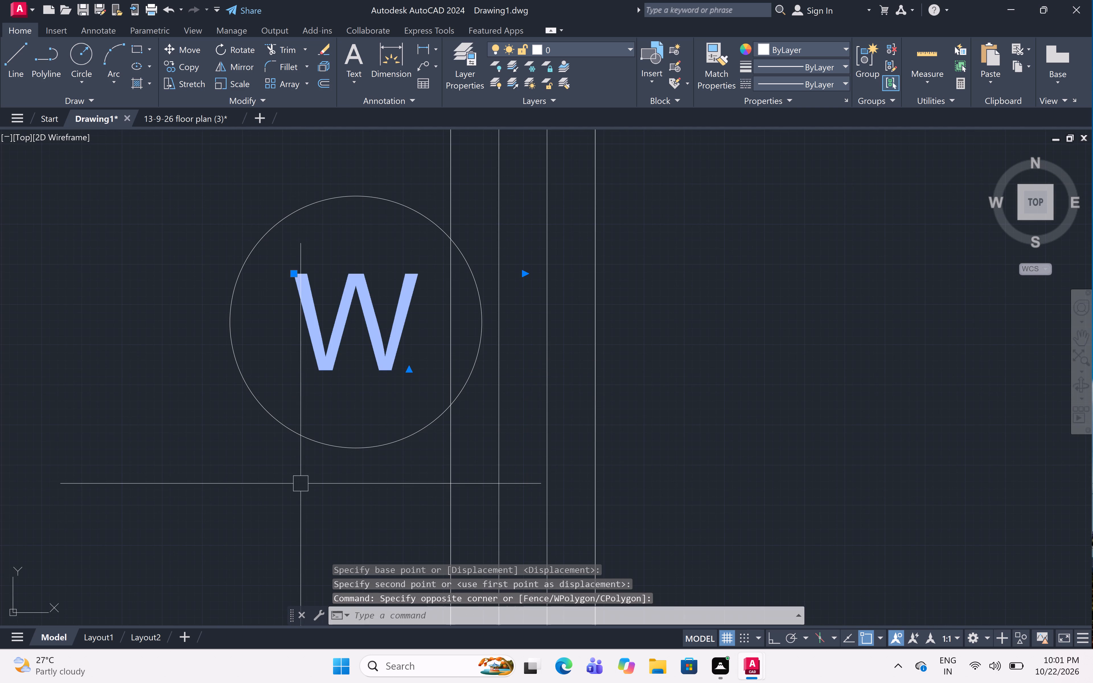
{"action": "left_click", "coordinate": [331, 444]}
{"action": "type", "text": "M"}
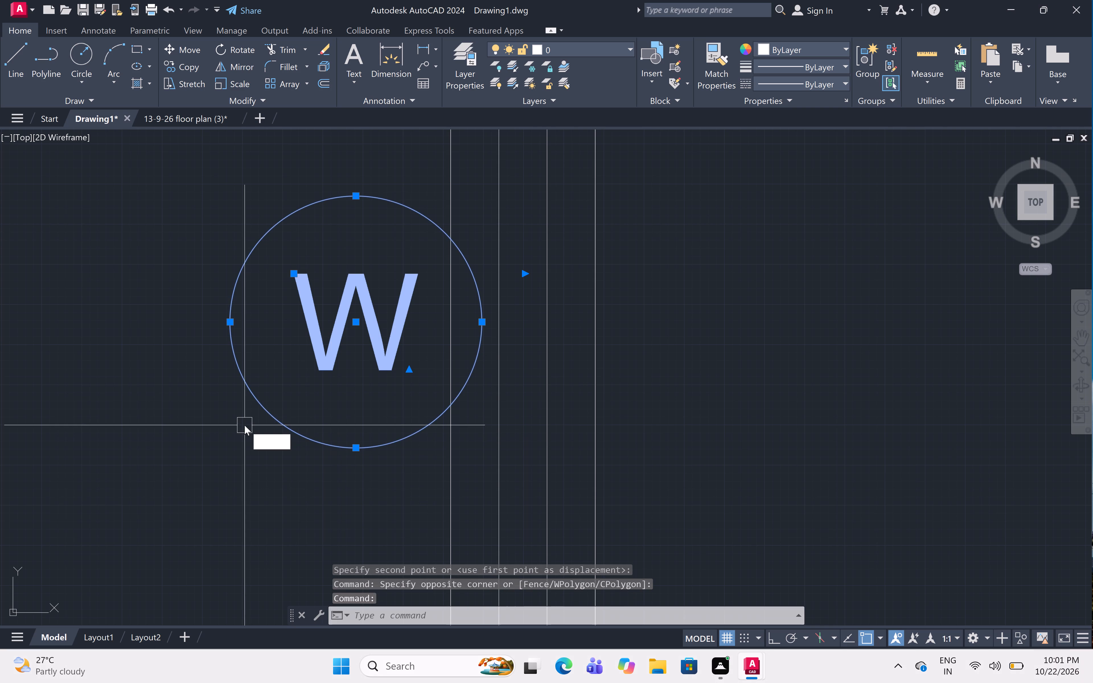
{"action": "key", "text": "space"}
{"action": "left_click", "coordinate": [376, 358]}
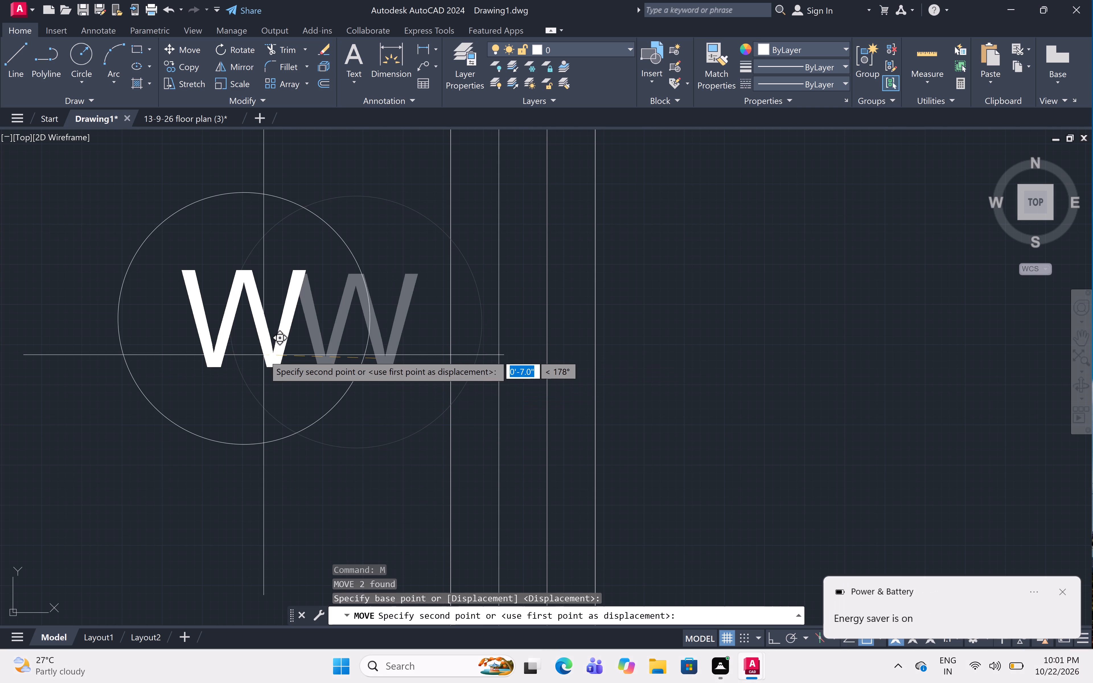
{"action": "left_click", "coordinate": [314, 361]}
{"action": "scroll", "coordinate": [312, 358], "scroll_direction": "down", "scroll_amount": 4}
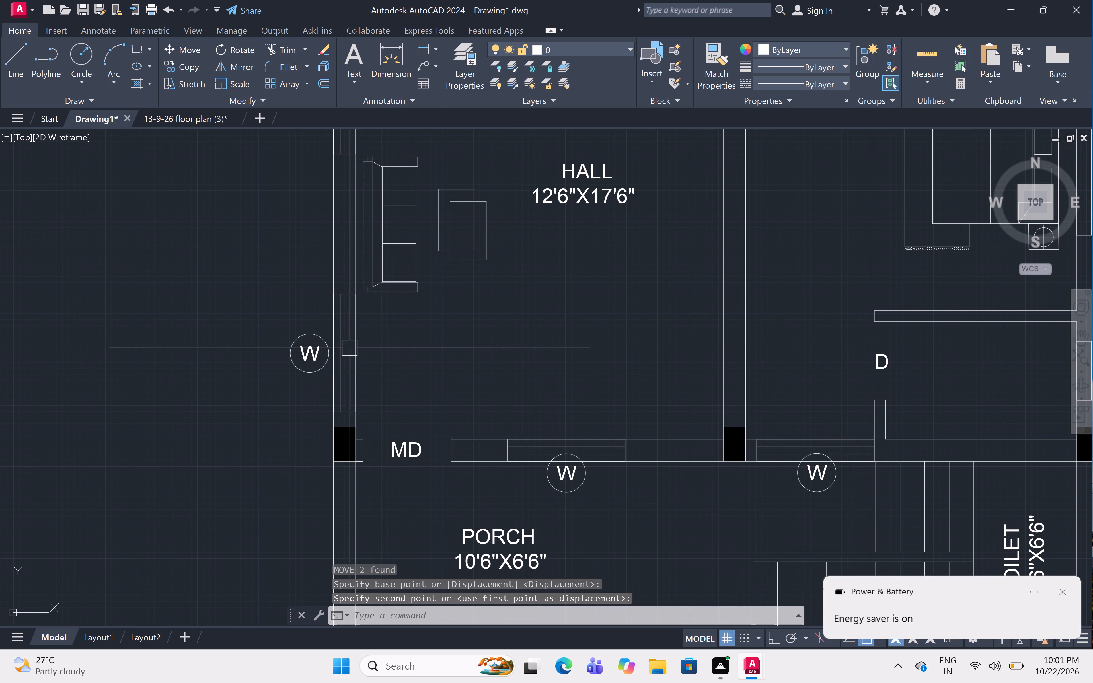
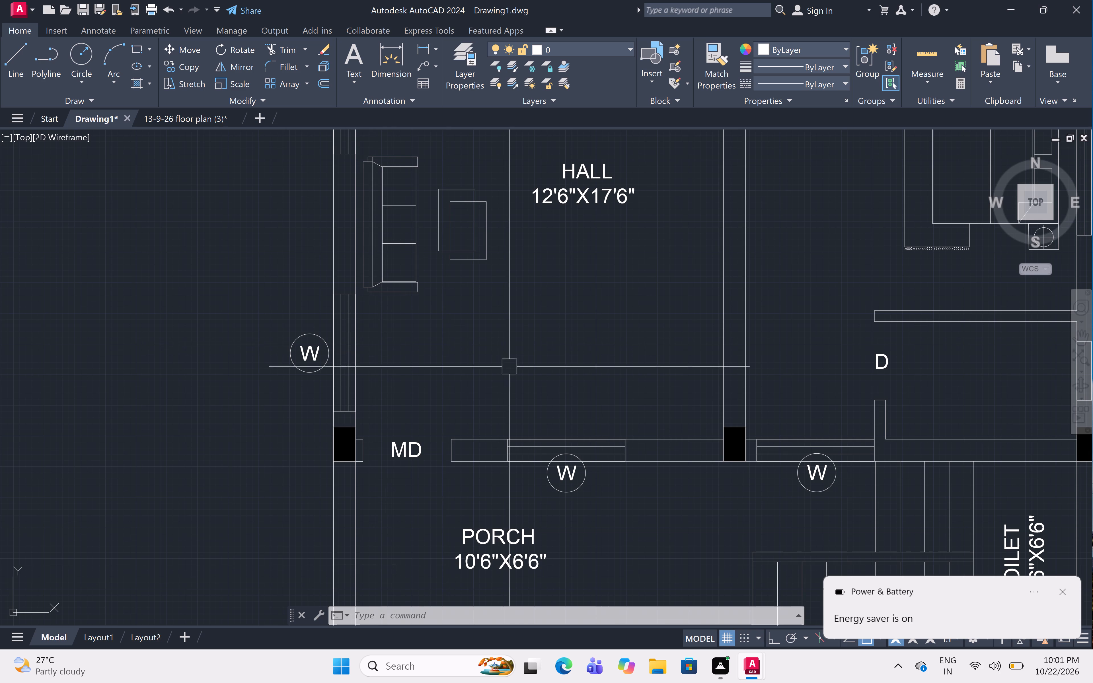
Move the circled W at the HALL window facing the PORCH outward until its circle clears the wall.
{"action": "scroll", "coordinate": [588, 508], "scroll_direction": "up", "scroll_amount": 2}
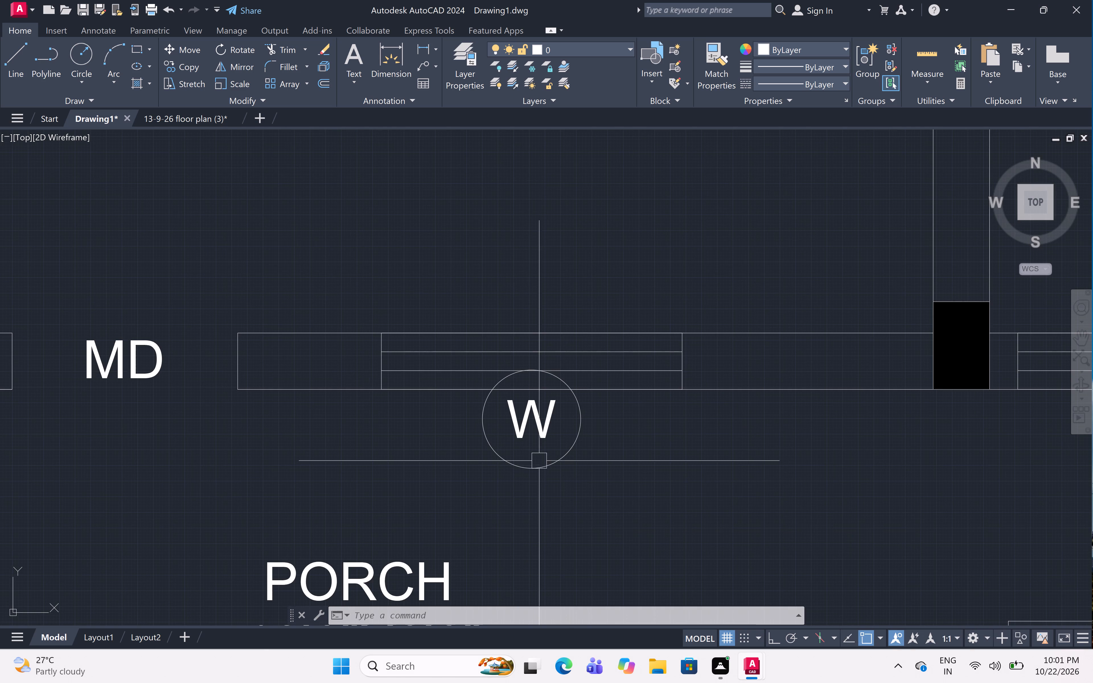
{"action": "scroll", "coordinate": [519, 410], "scroll_direction": "up", "scroll_amount": 1}
{"action": "middle_click_drag", "start_coordinate": [521, 431], "coordinate": [521, 357]}
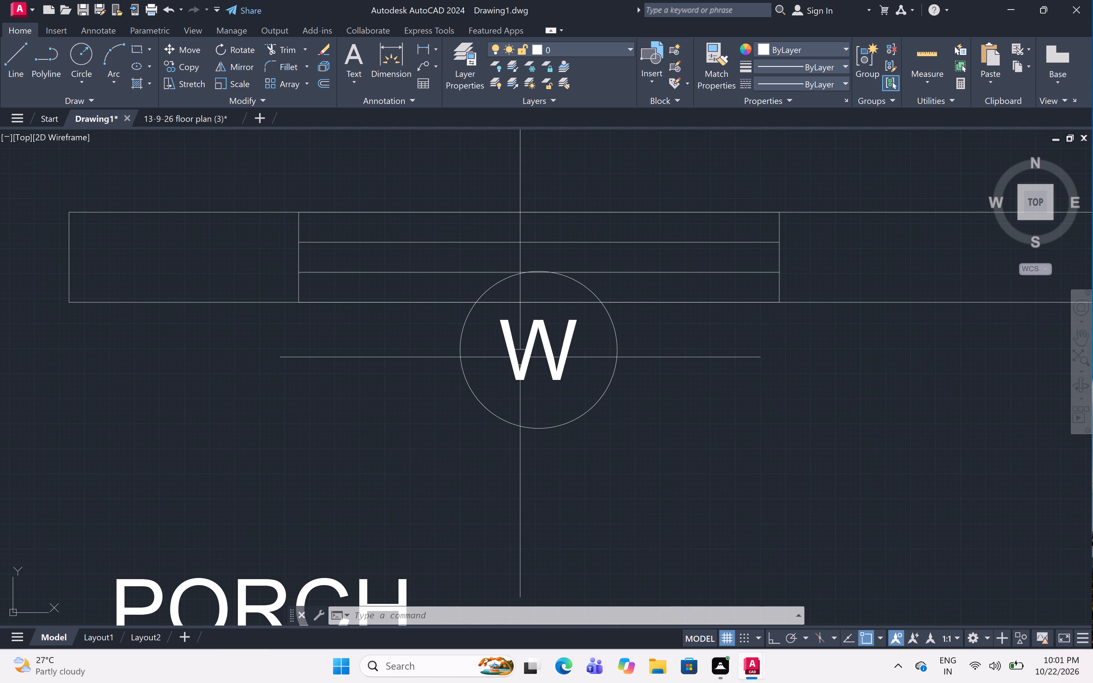
{"action": "left_click", "coordinate": [519, 366]}
{"action": "left_click", "coordinate": [509, 424]}
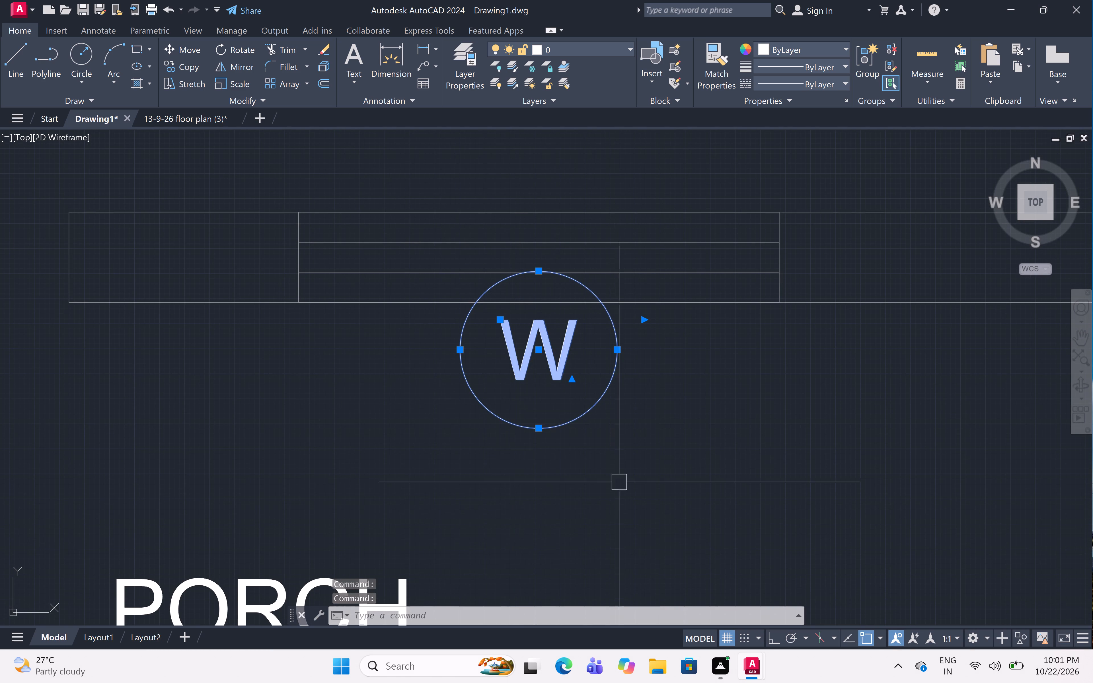
{"action": "type", "text": "M"}
{"action": "key", "text": "space"}
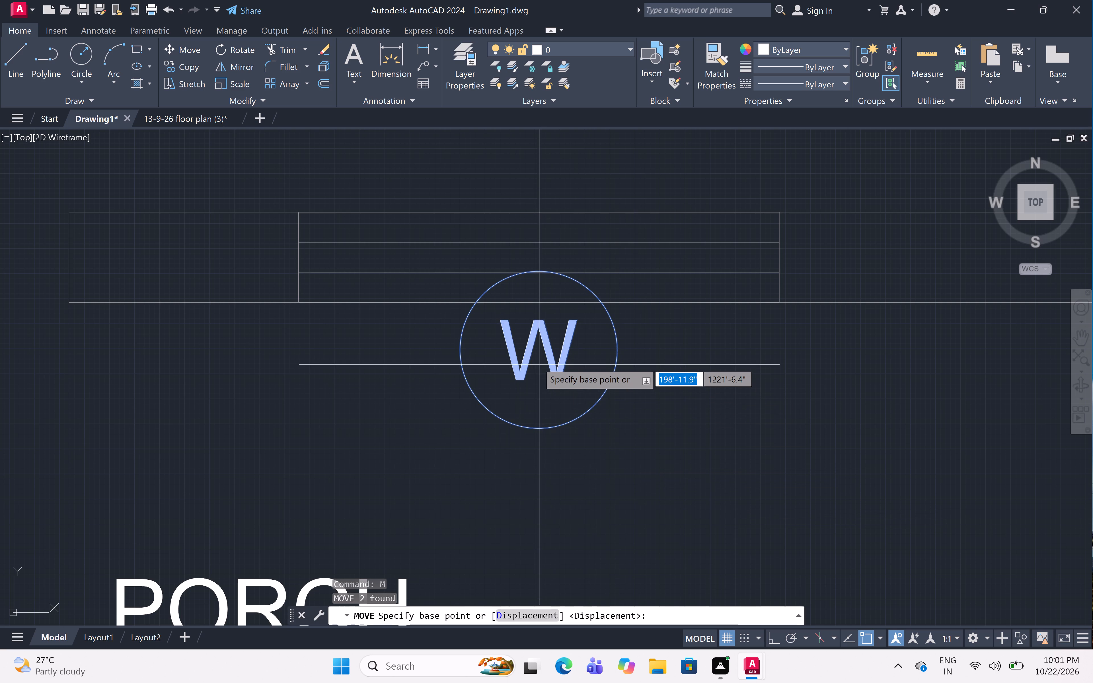
{"action": "left_click", "coordinate": [556, 378]}
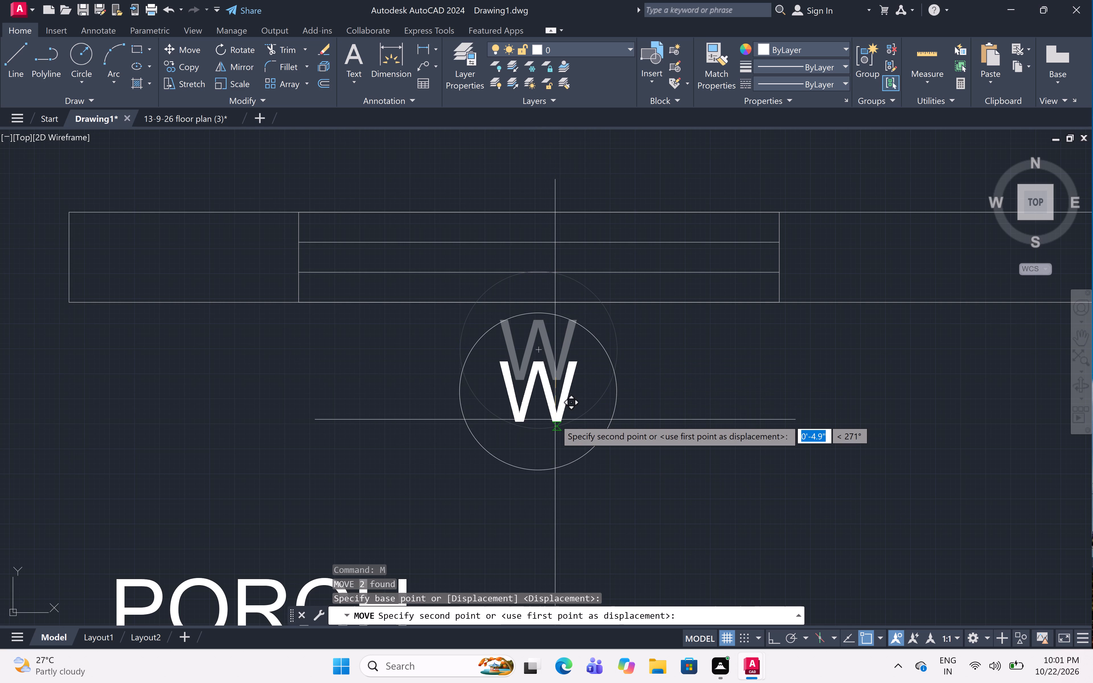
{"action": "left_click", "coordinate": [552, 437]}
Move the circled W at the window beside the staircase about 4 inches away from the wall so its circle is clear.
{"action": "scroll", "coordinate": [555, 422], "scroll_direction": "down", "scroll_amount": 5}
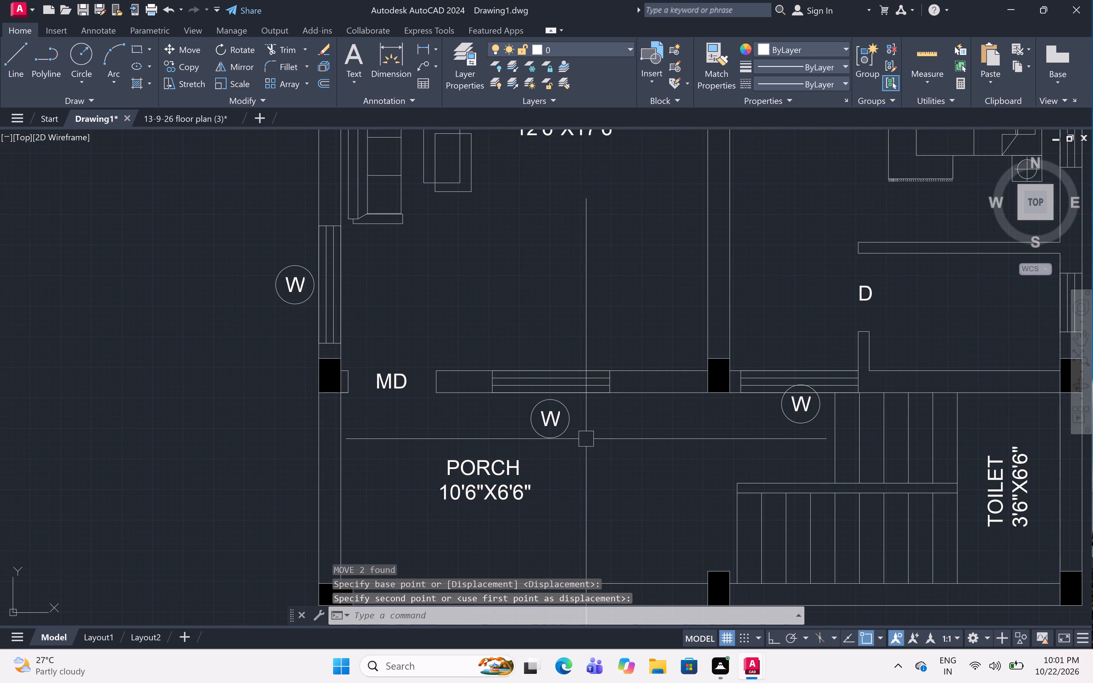
{"action": "middle_click_drag", "start_coordinate": [611, 437], "coordinate": [540, 388]}
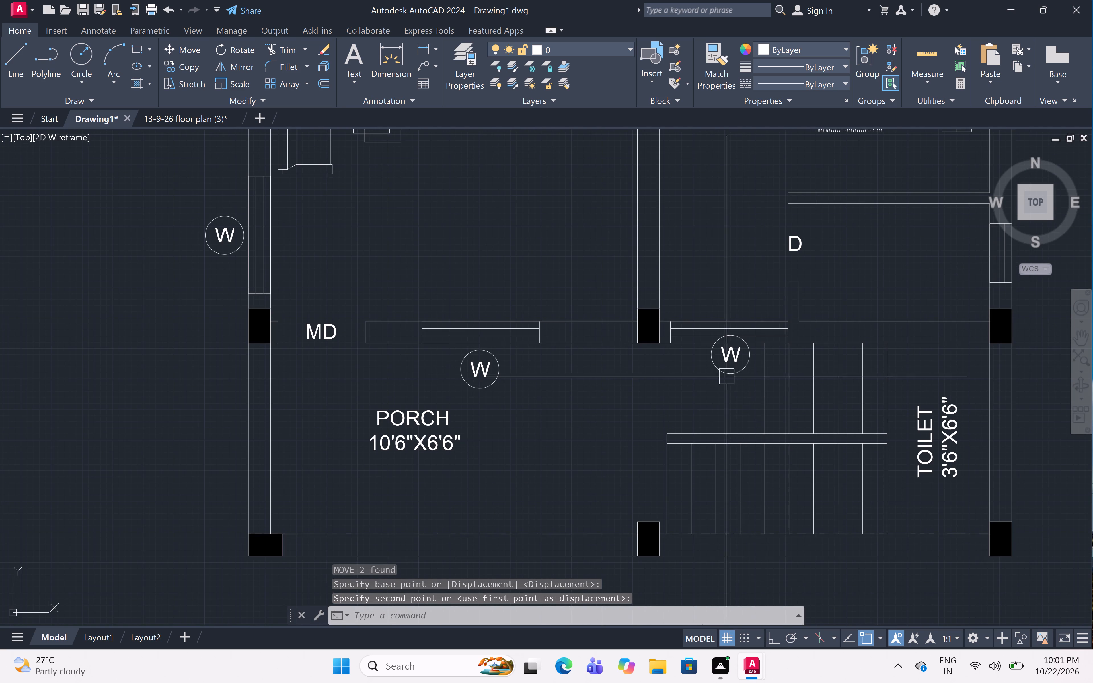
{"action": "scroll", "coordinate": [783, 341], "scroll_direction": "up", "scroll_amount": 3}
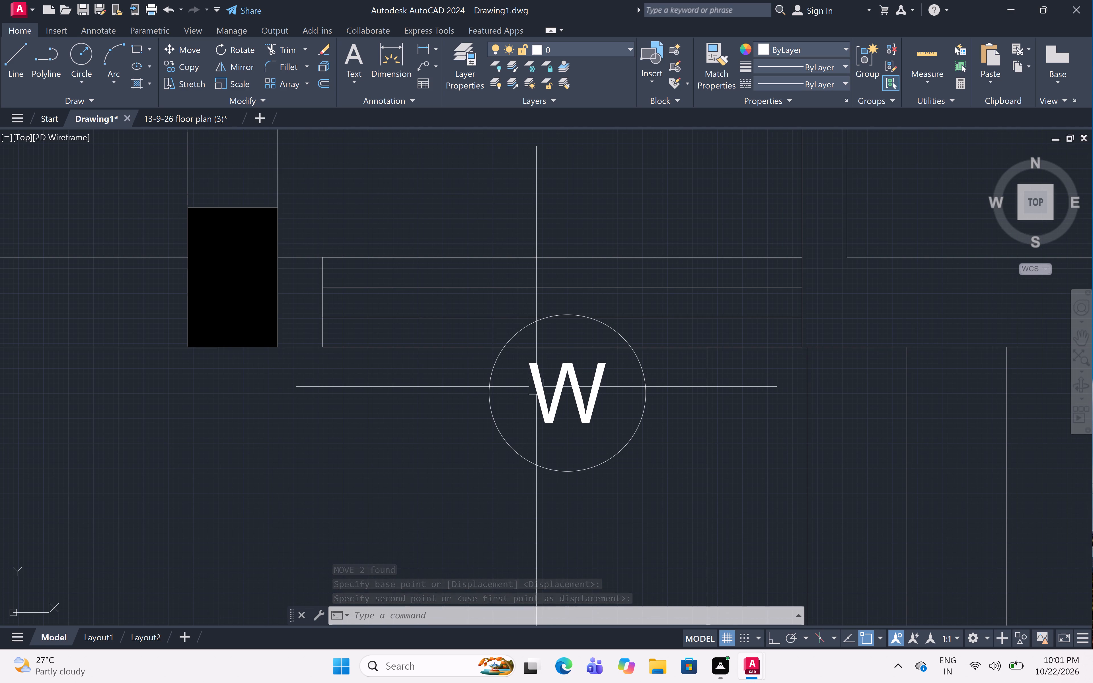
{"action": "left_click", "coordinate": [547, 405]}
{"action": "left_click", "coordinate": [557, 474]}
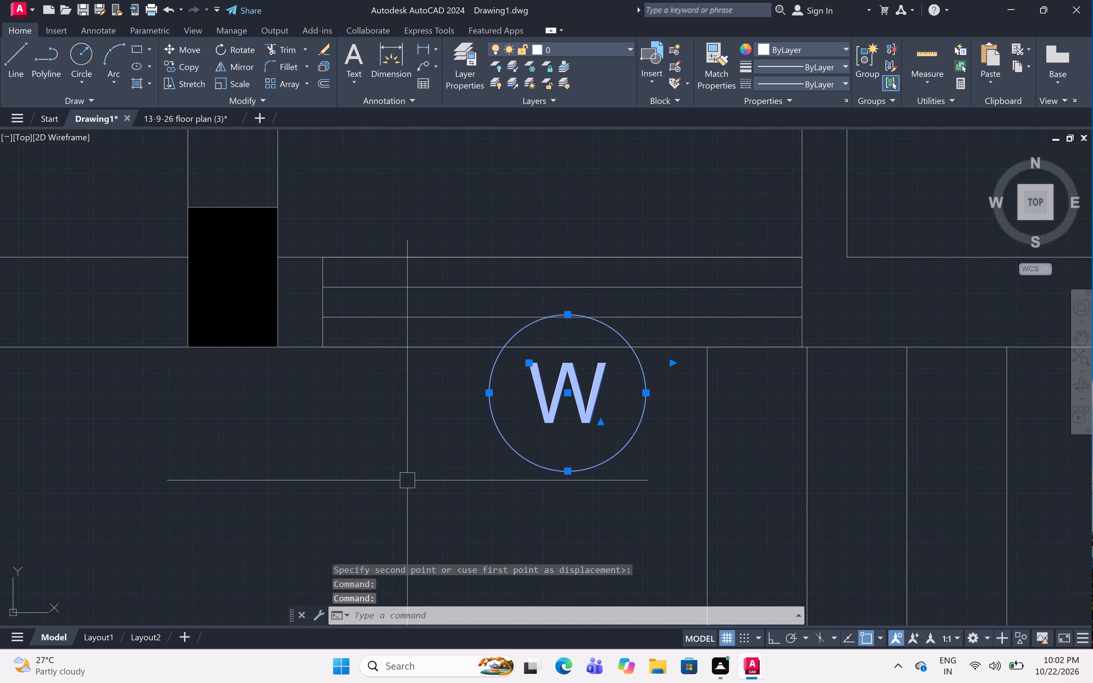
{"action": "type", "text": "M"}
{"action": "key", "text": "space"}
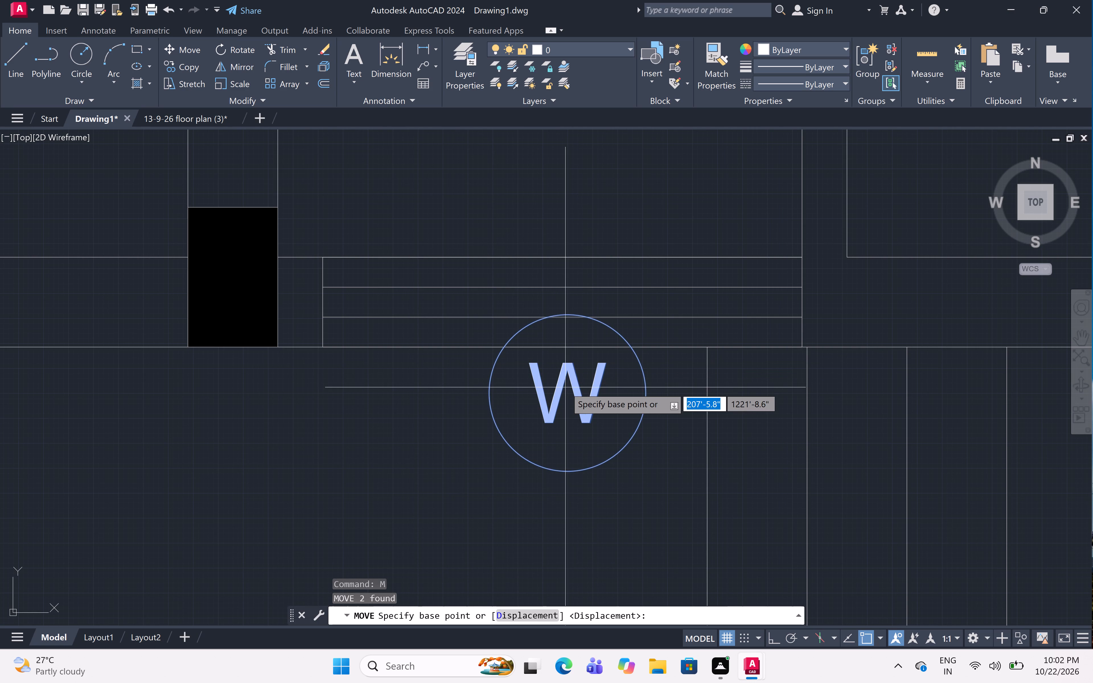
{"action": "left_click", "coordinate": [565, 383]}
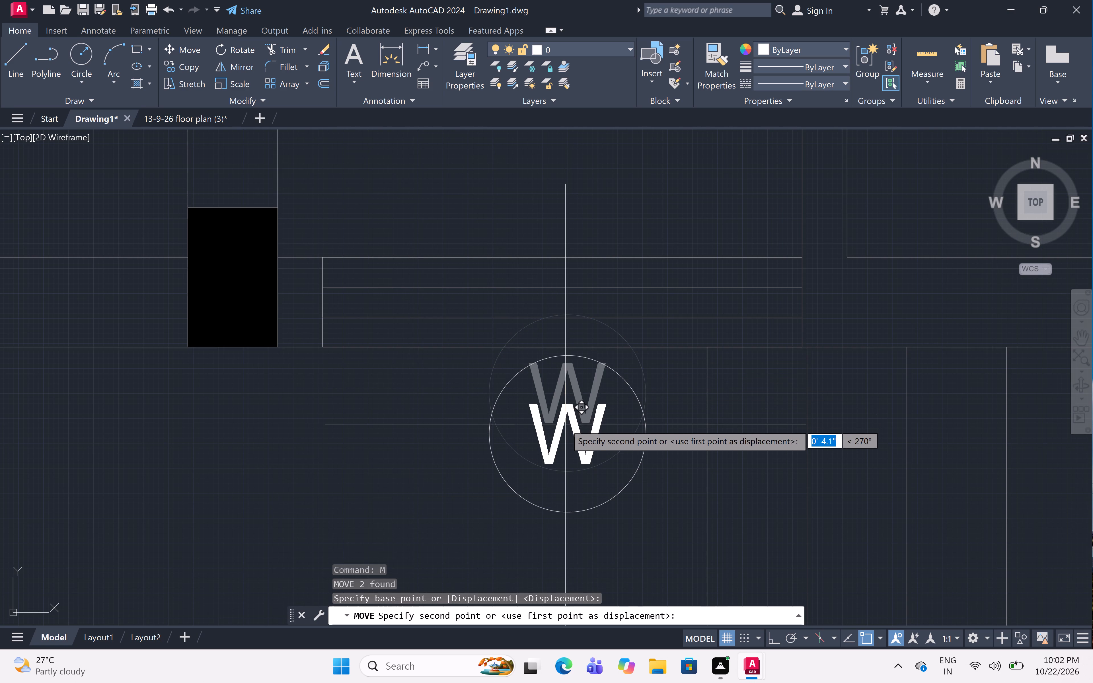
{"action": "left_click", "coordinate": [565, 426]}
Move the circled W at the 11'3"X13' BEDROOM side-wall window slightly outward so its circle clears the wall line.
{"action": "scroll", "coordinate": [555, 397], "scroll_direction": "down", "scroll_amount": 5}
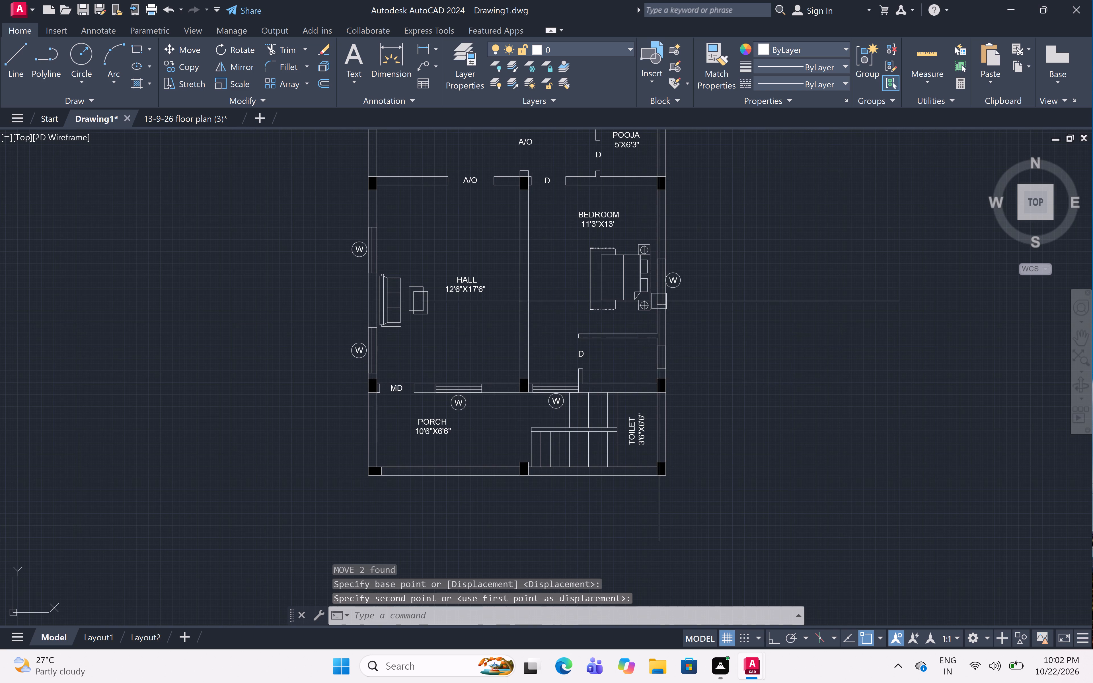
{"action": "scroll", "coordinate": [671, 273], "scroll_direction": "up", "scroll_amount": 5}
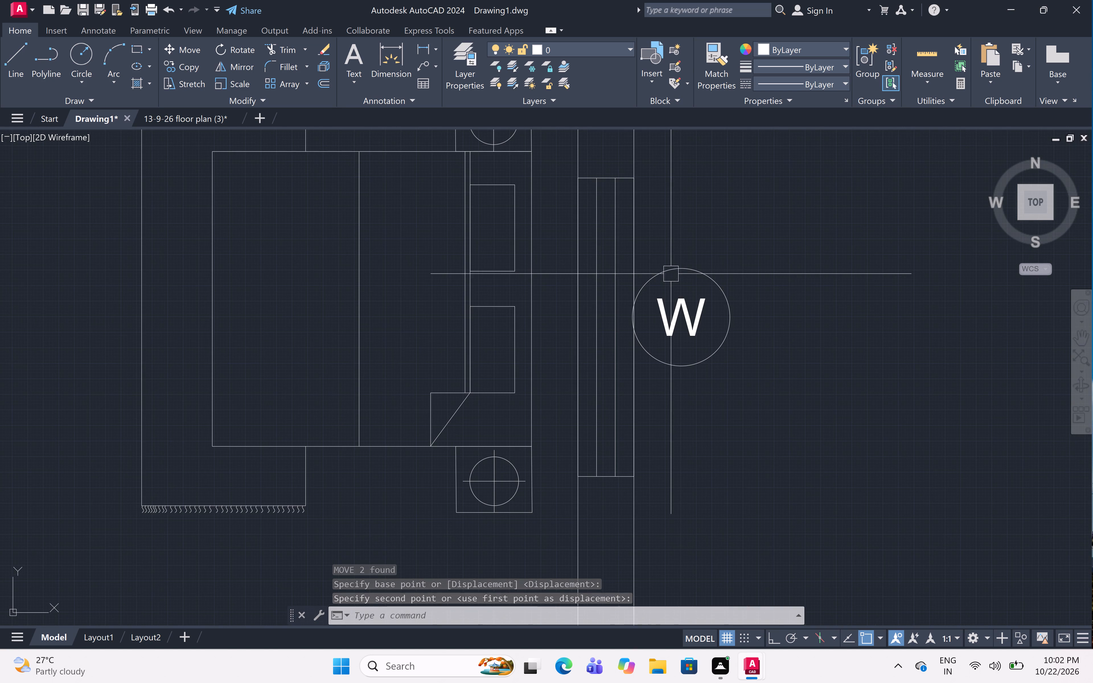
{"action": "scroll", "coordinate": [666, 324], "scroll_direction": "up", "scroll_amount": 1}
{"action": "left_click", "coordinate": [666, 321]}
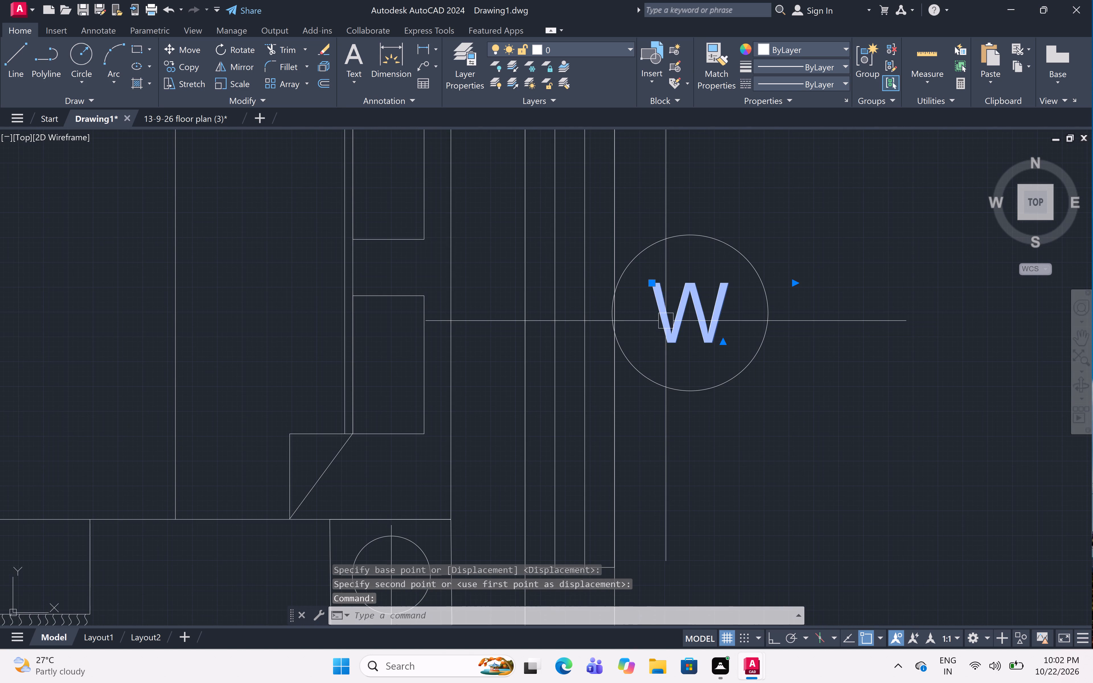
{"action": "left_click", "coordinate": [651, 242]}
{"action": "type", "text": "M"}
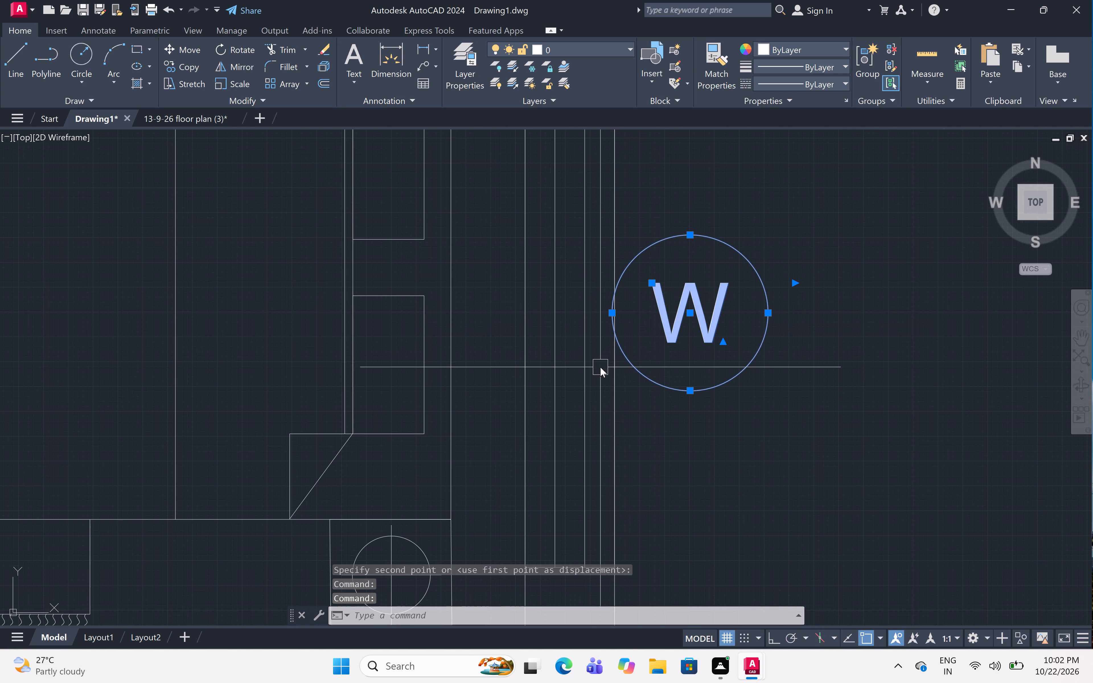
{"action": "key", "text": "space"}
{"action": "left_click", "coordinate": [668, 311]}
{"action": "left_click", "coordinate": [682, 312]}
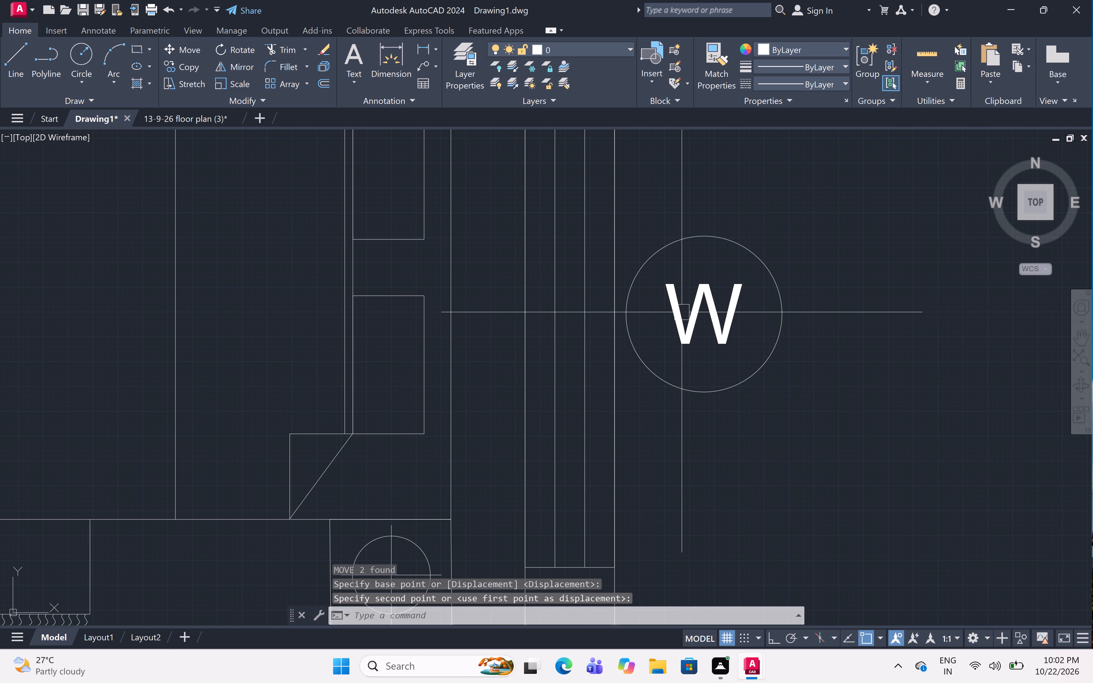
Move the circled W at the 11'3"X12' BEDROOM end-wall window outward until its circle no longer overlaps the wall.
{"action": "scroll", "coordinate": [683, 302], "scroll_direction": "down", "scroll_amount": 4}
{"action": "middle_click_drag", "start_coordinate": [683, 302], "coordinate": [679, 413]}
{"action": "scroll", "coordinate": [688, 259], "scroll_direction": "down", "scroll_amount": 1}
{"action": "middle_click_drag", "start_coordinate": [688, 258], "coordinate": [679, 294]}
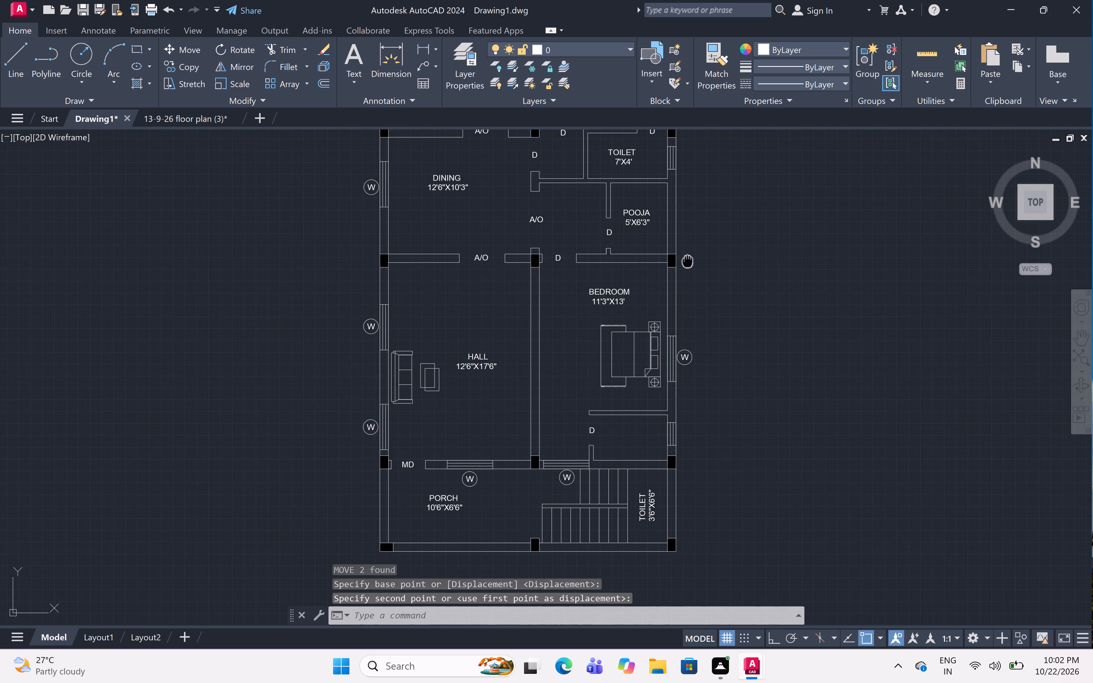
{"action": "middle_click_drag", "start_coordinate": [679, 294], "coordinate": [672, 440]}
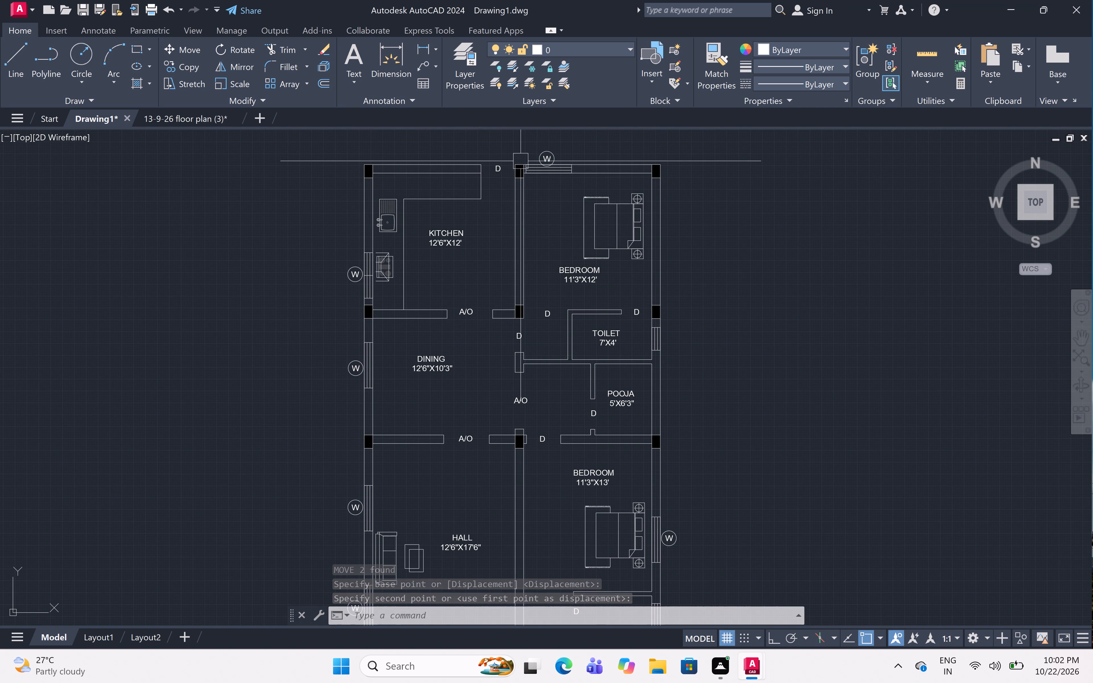
{"action": "scroll", "coordinate": [321, 271], "scroll_direction": "up", "scroll_amount": 4}
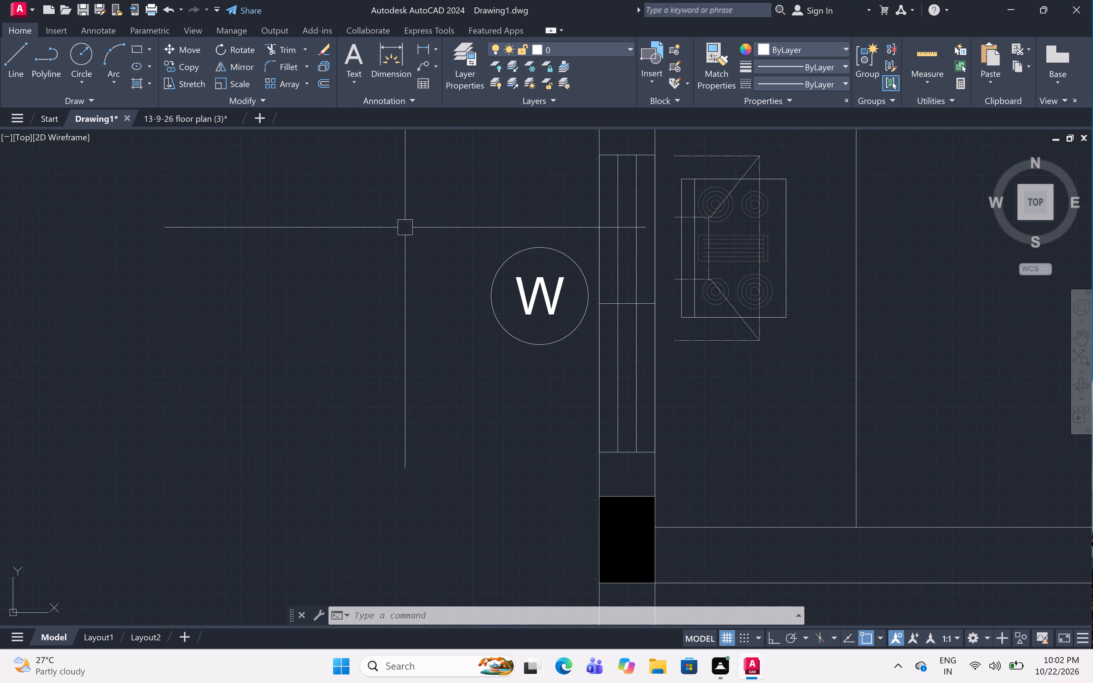
{"action": "scroll", "coordinate": [512, 276], "scroll_direction": "down", "scroll_amount": 4}
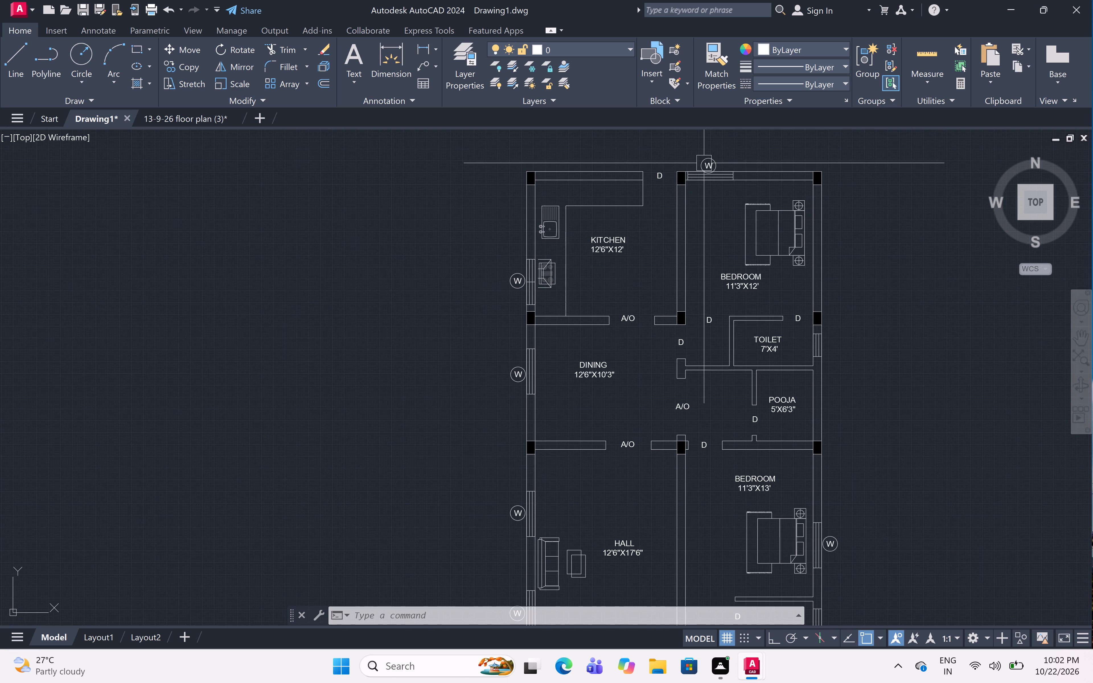
{"action": "scroll", "coordinate": [716, 145], "scroll_direction": "up", "scroll_amount": 5}
{"action": "left_click", "coordinate": [677, 300]}
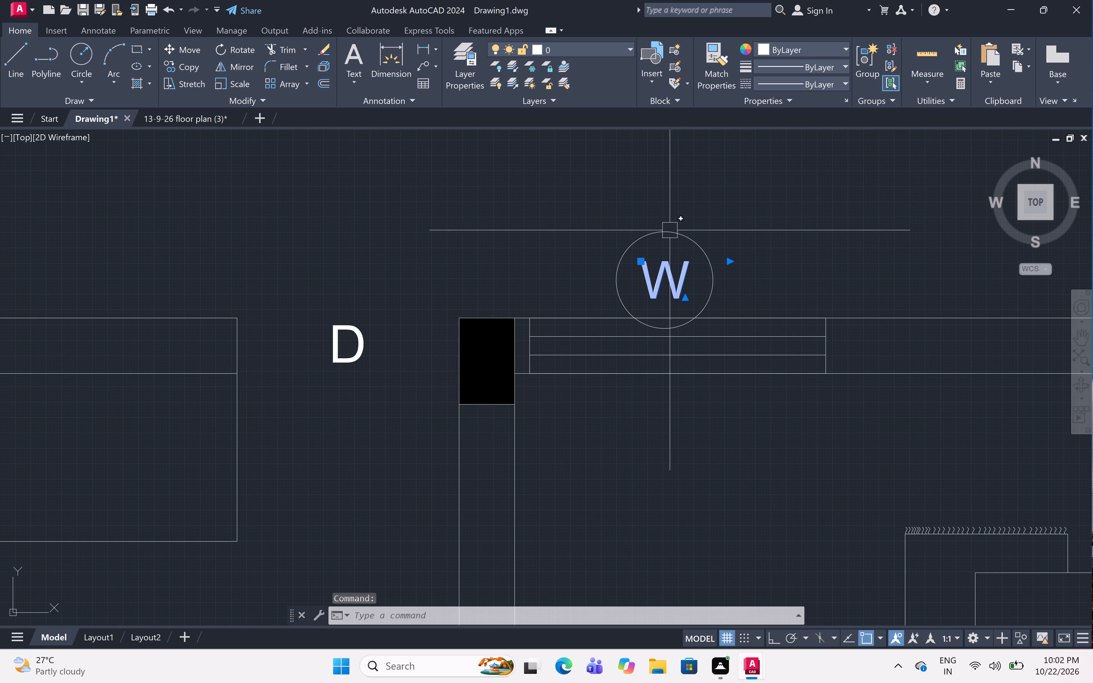
{"action": "left_click", "coordinate": [674, 229]}
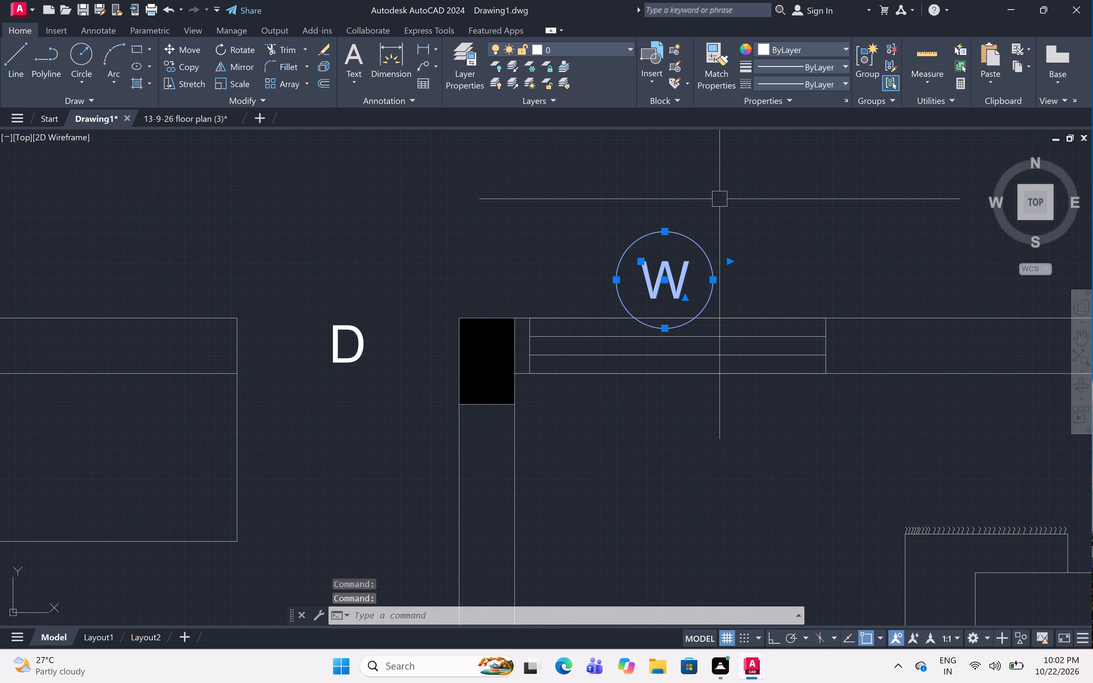
{"action": "type", "text": "M"}
{"action": "key", "text": "space"}
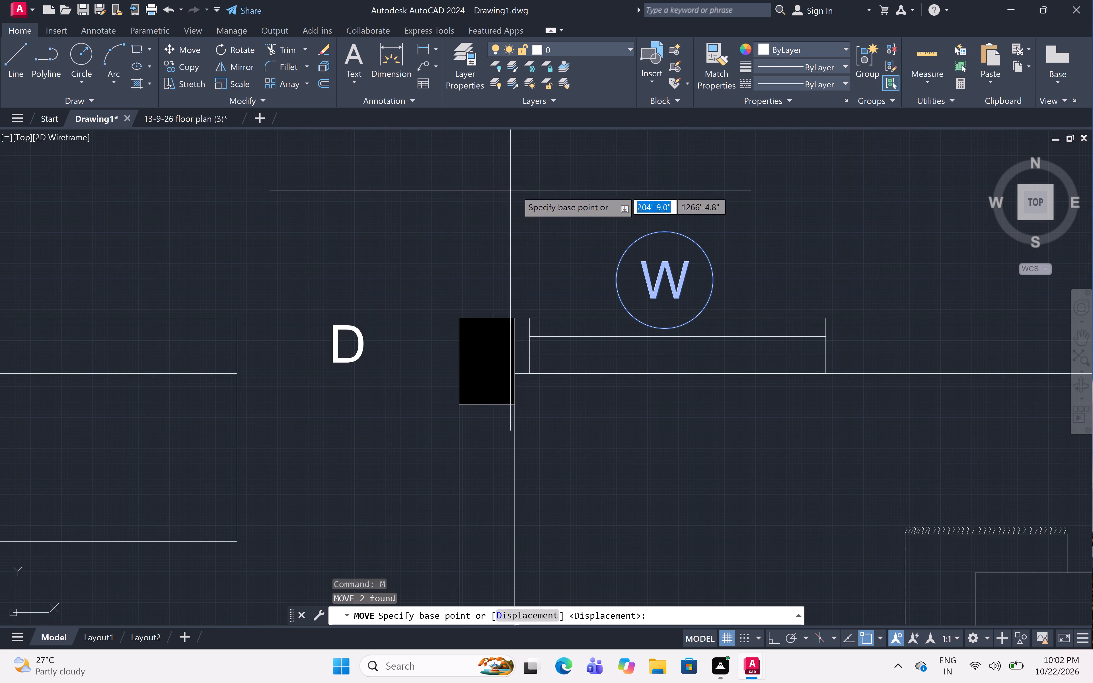
{"action": "left_click", "coordinate": [667, 283]}
{"action": "left_click", "coordinate": [670, 261]}
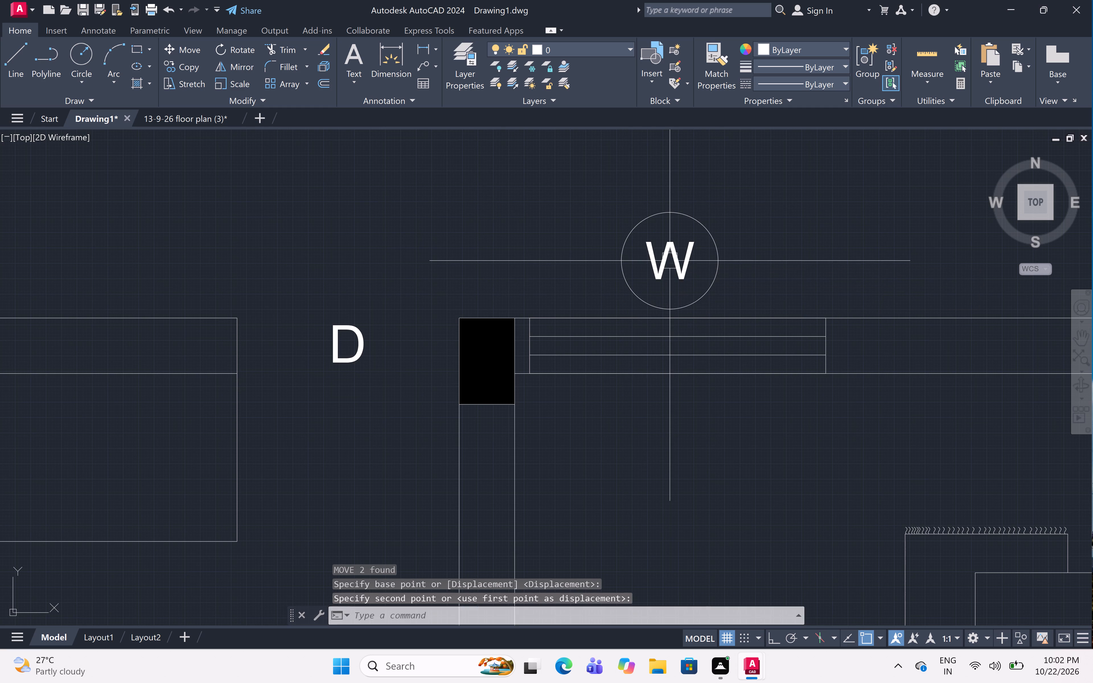
Add a multiline text label V just outside the side-wall window of the 7'X4' TOILET.
{"action": "scroll", "coordinate": [700, 201], "scroll_direction": "down", "scroll_amount": 5}
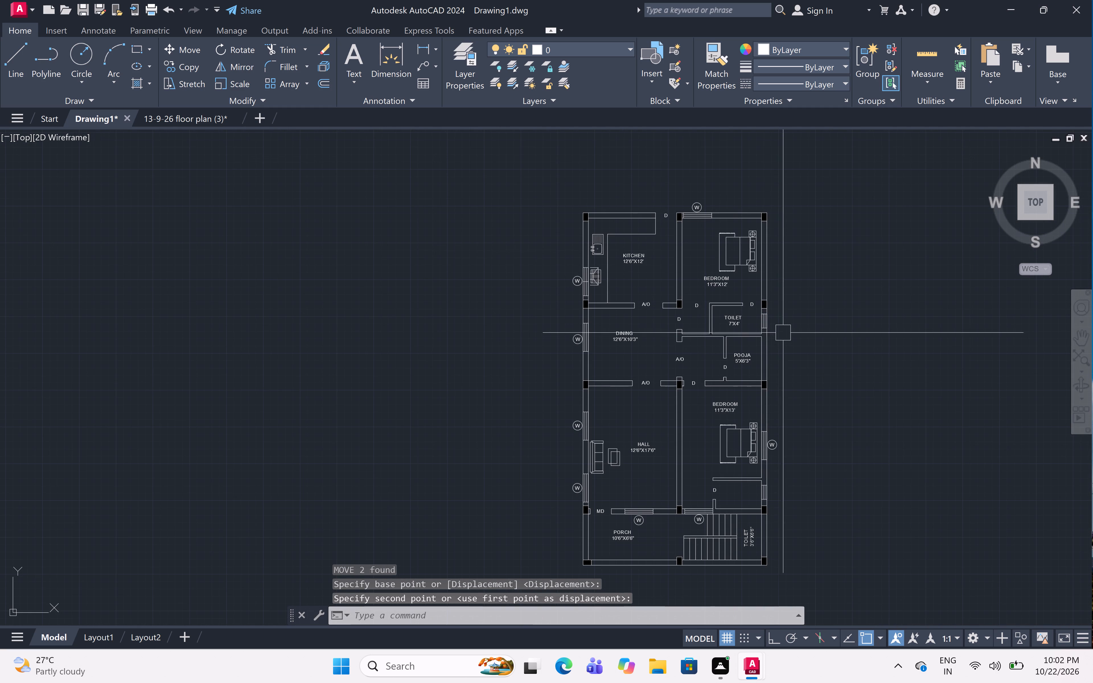
{"action": "scroll", "coordinate": [772, 449], "scroll_direction": "up", "scroll_amount": 5}
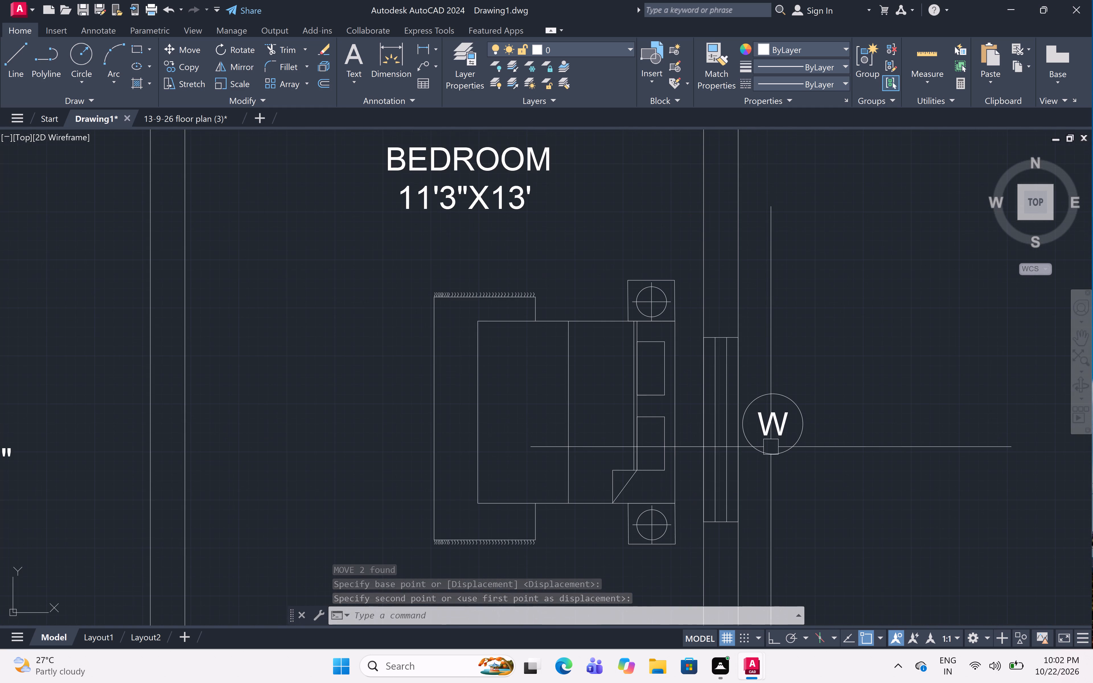
{"action": "scroll", "coordinate": [768, 436], "scroll_direction": "down", "scroll_amount": 5}
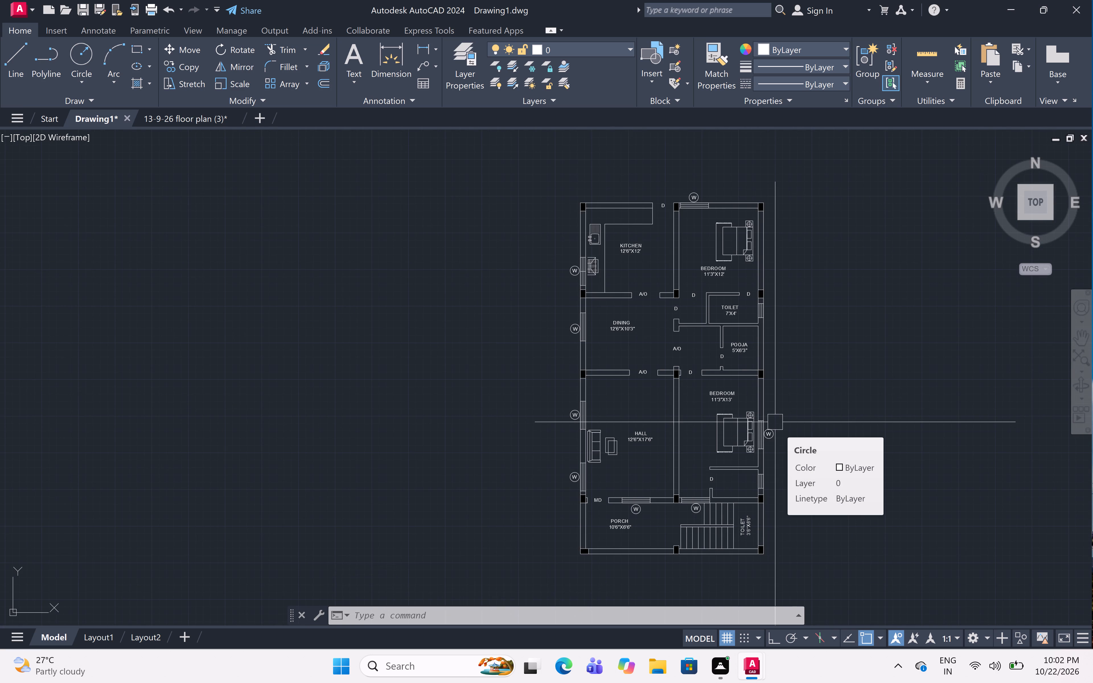
{"action": "scroll", "coordinate": [741, 370], "scroll_direction": "up", "scroll_amount": 5}
{"action": "scroll", "coordinate": [741, 370], "scroll_direction": "down", "scroll_amount": 3}
{"action": "middle_click_drag", "start_coordinate": [741, 369], "coordinate": [729, 425]}
{"action": "scroll", "coordinate": [807, 253], "scroll_direction": "up", "scroll_amount": 2}
{"action": "middle_click_drag", "start_coordinate": [808, 251], "coordinate": [800, 290]}
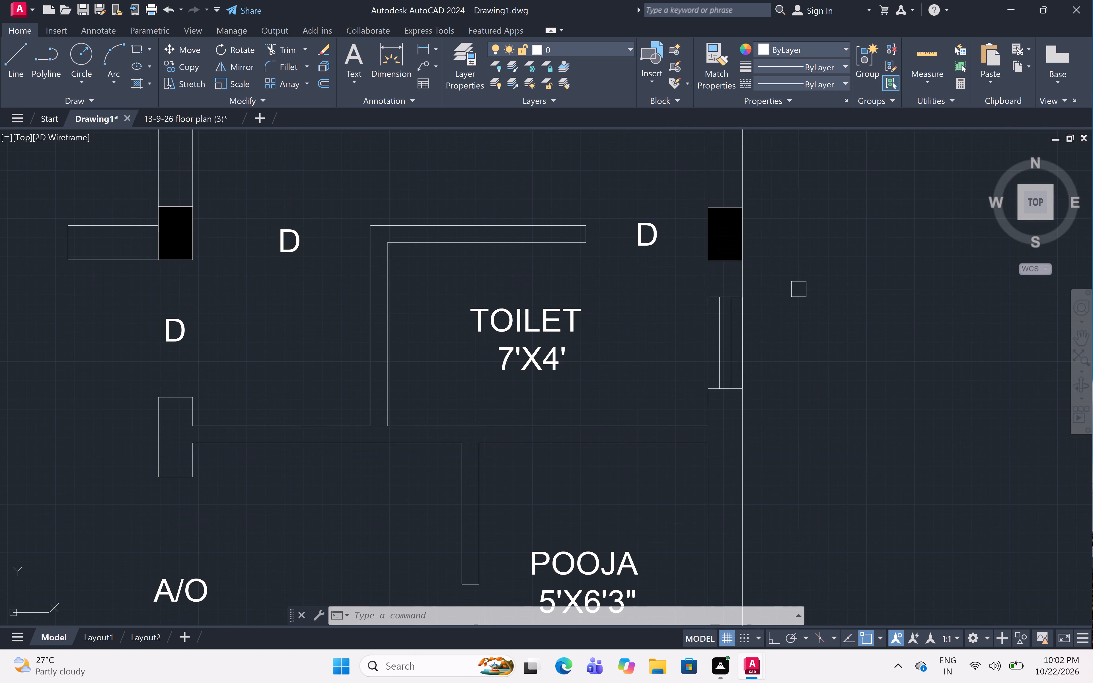
{"action": "type", "text": "MT"}
{"action": "key", "text": "space"}
{"action": "scroll", "coordinate": [755, 312], "scroll_direction": "up", "scroll_amount": 2}
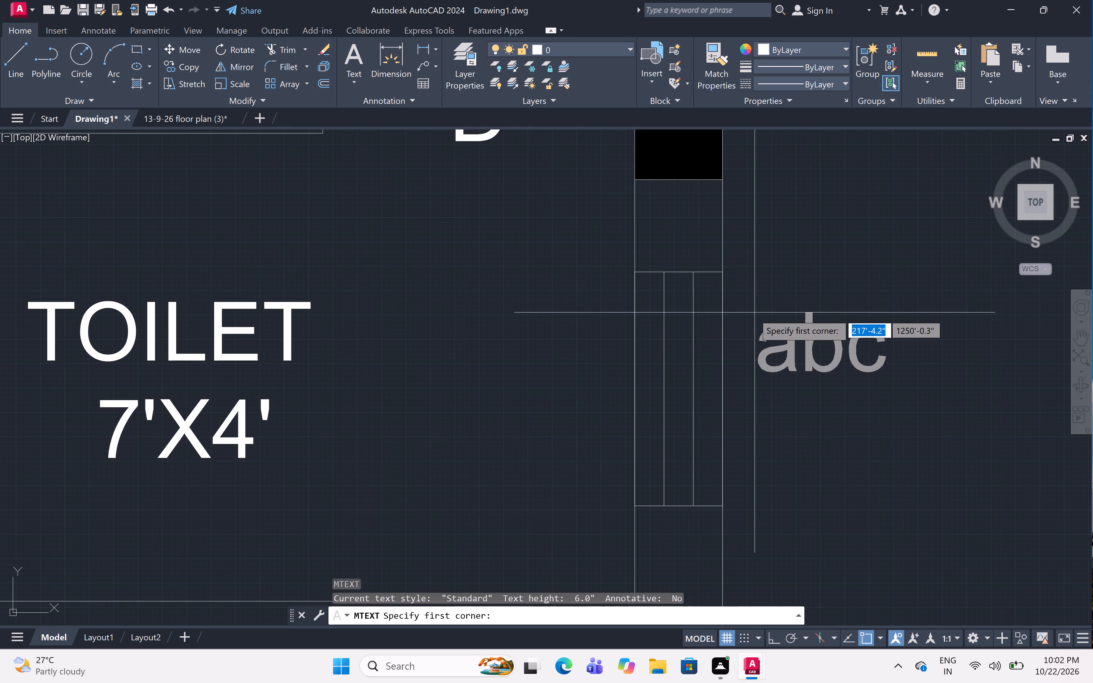
{"action": "left_click", "coordinate": [748, 324]}
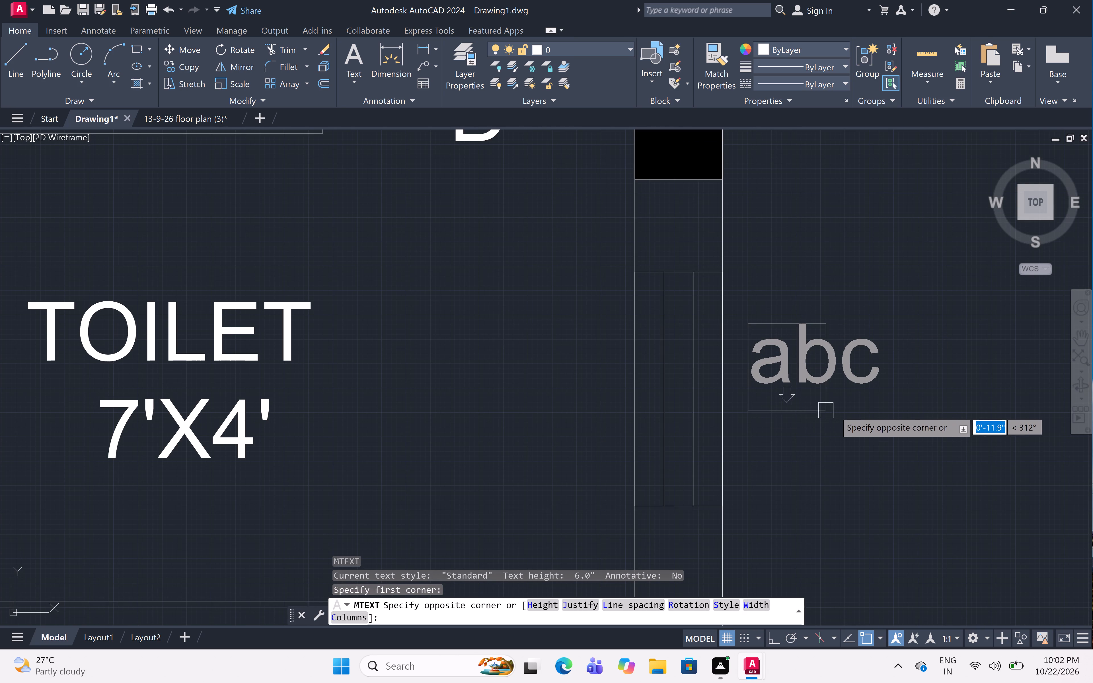
{"action": "left_click", "coordinate": [839, 411]}
{"action": "key", "text": "v"}
{"action": "left_click_drag", "start_coordinate": [795, 458], "coordinate": [794, 456]}
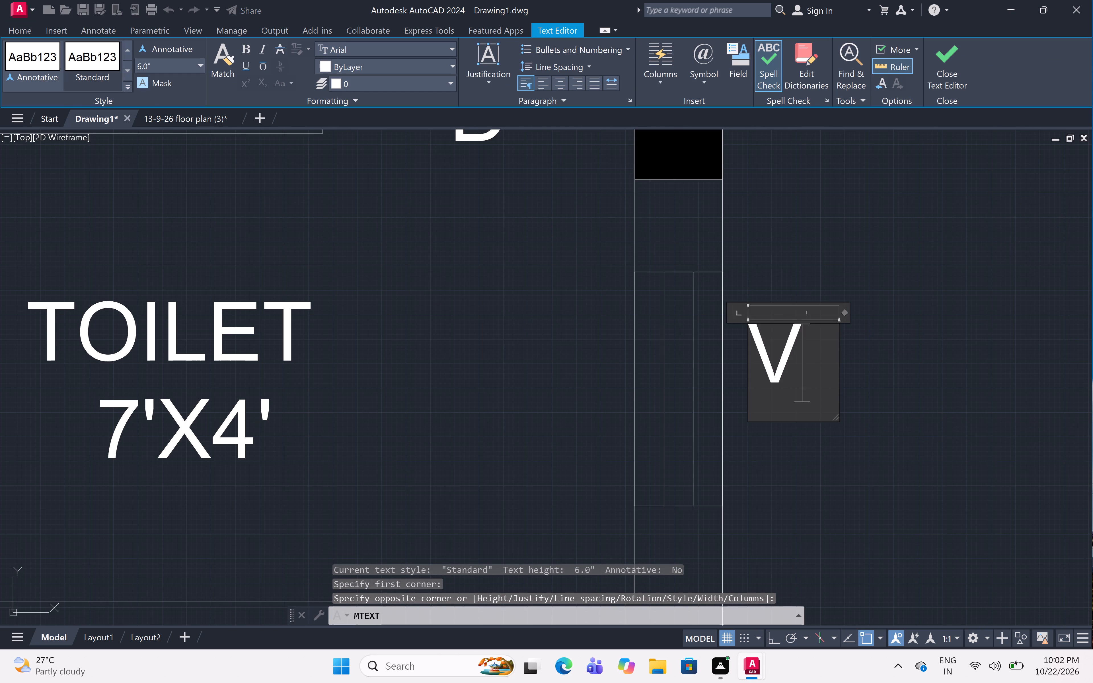
Move the V label beside the 7'X4' TOILET window closer to the window's mid-height, just clear of the outer wall.
{"action": "left_click", "coordinate": [771, 390]}
{"action": "key", "text": "m"}
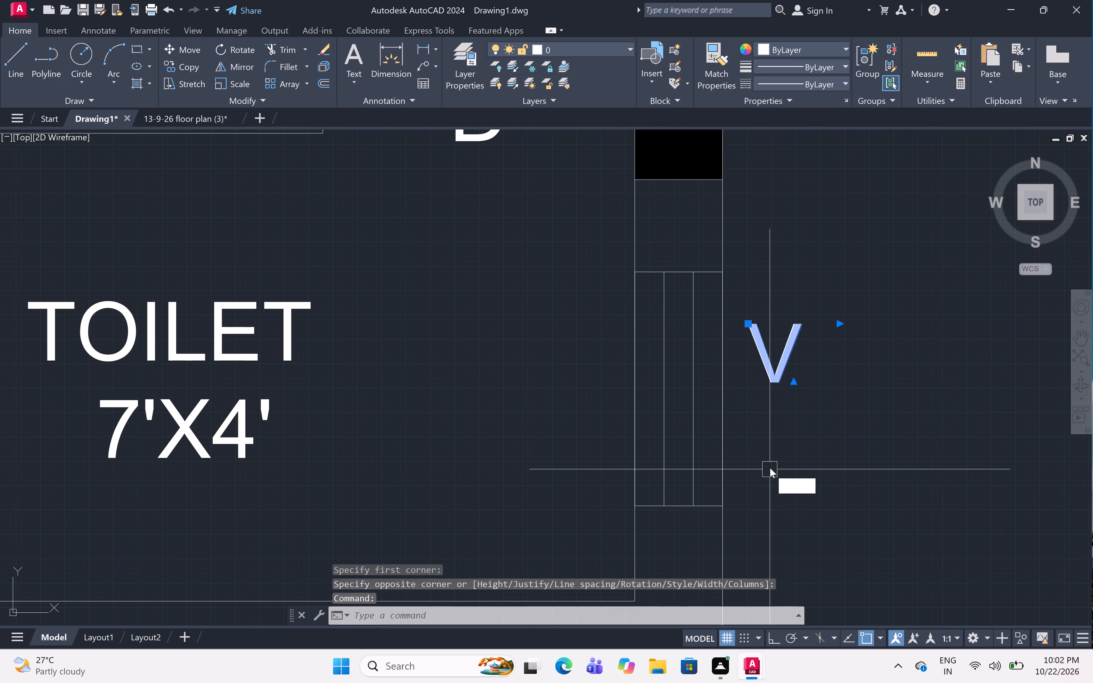
{"action": "key", "text": "space"}
{"action": "left_click", "coordinate": [778, 377]}
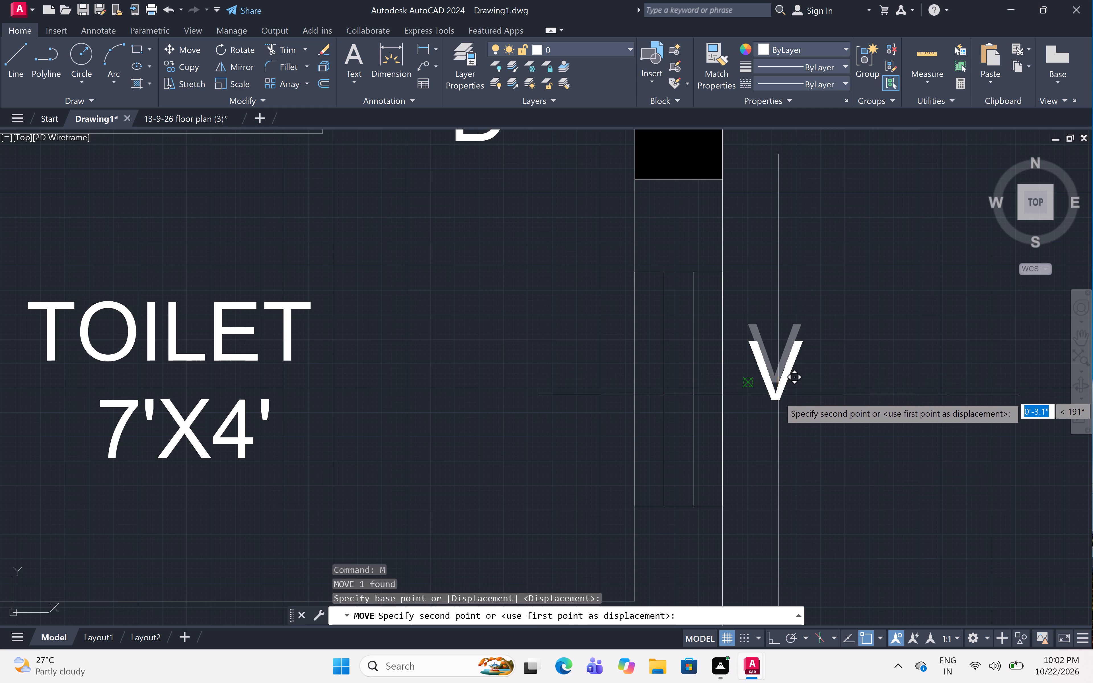
{"action": "left_click", "coordinate": [778, 402]}
{"action": "left_click", "coordinate": [753, 382]}
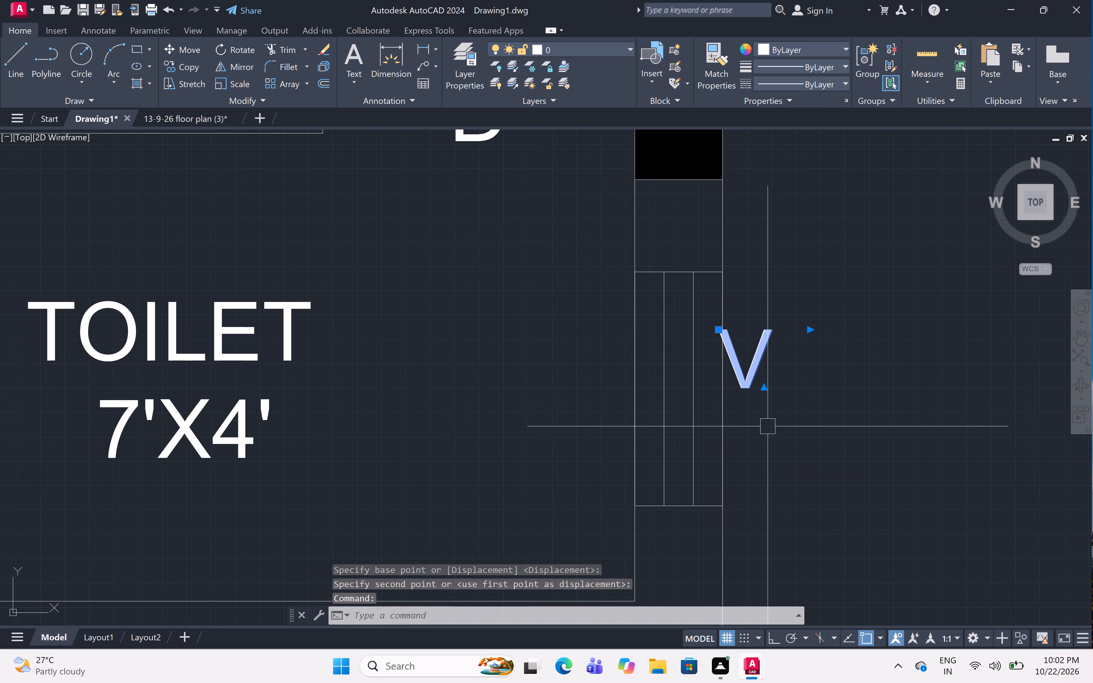
{"action": "type", "text": "M"}
{"action": "key", "text": "space"}
{"action": "left_click", "coordinate": [748, 384]}
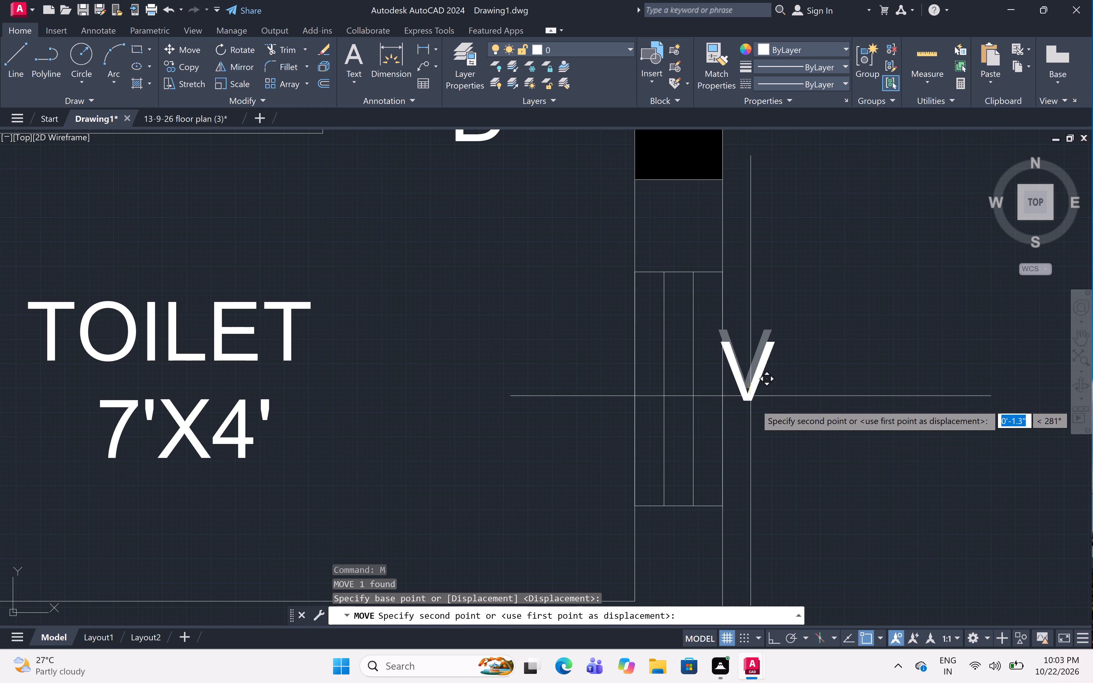
{"action": "scroll", "coordinate": [771, 410], "scroll_direction": "up", "scroll_amount": 4}
{"action": "left_click", "coordinate": [766, 397]}
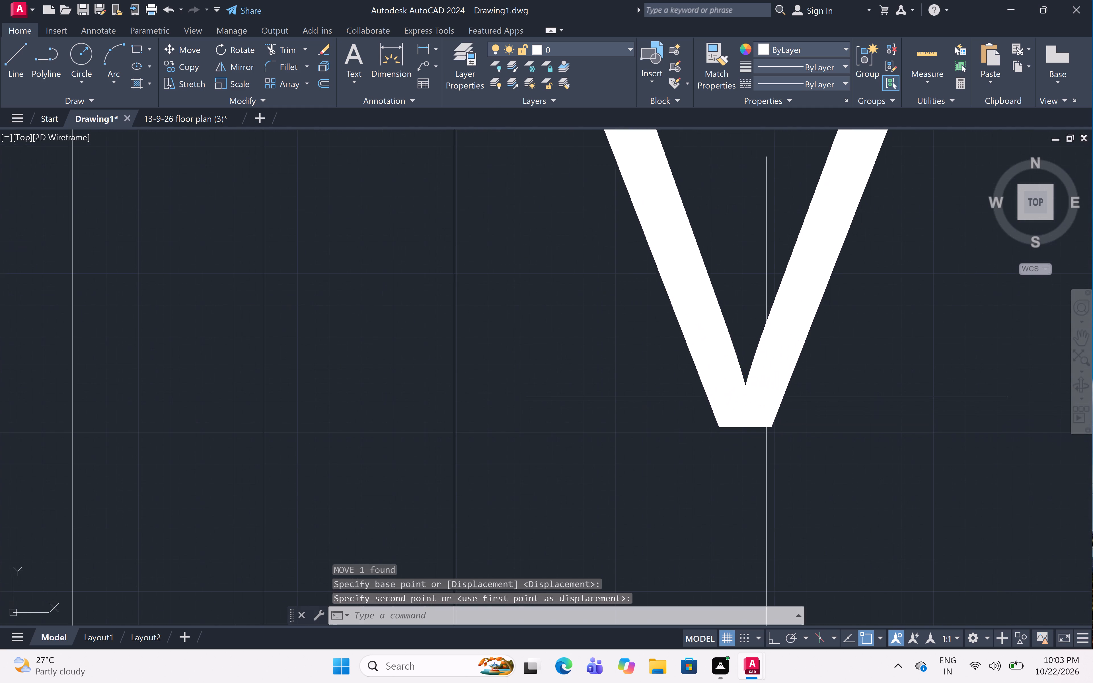
Copy the V label to just outside the side-wall window of the unlabelled small room below the 11'3"X13' BEDROOM.
{"action": "scroll", "coordinate": [766, 397], "scroll_direction": "down", "scroll_amount": 6}
{"action": "left_click", "coordinate": [766, 397]}
{"action": "scroll", "coordinate": [776, 319], "scroll_direction": "down", "scroll_amount": 4}
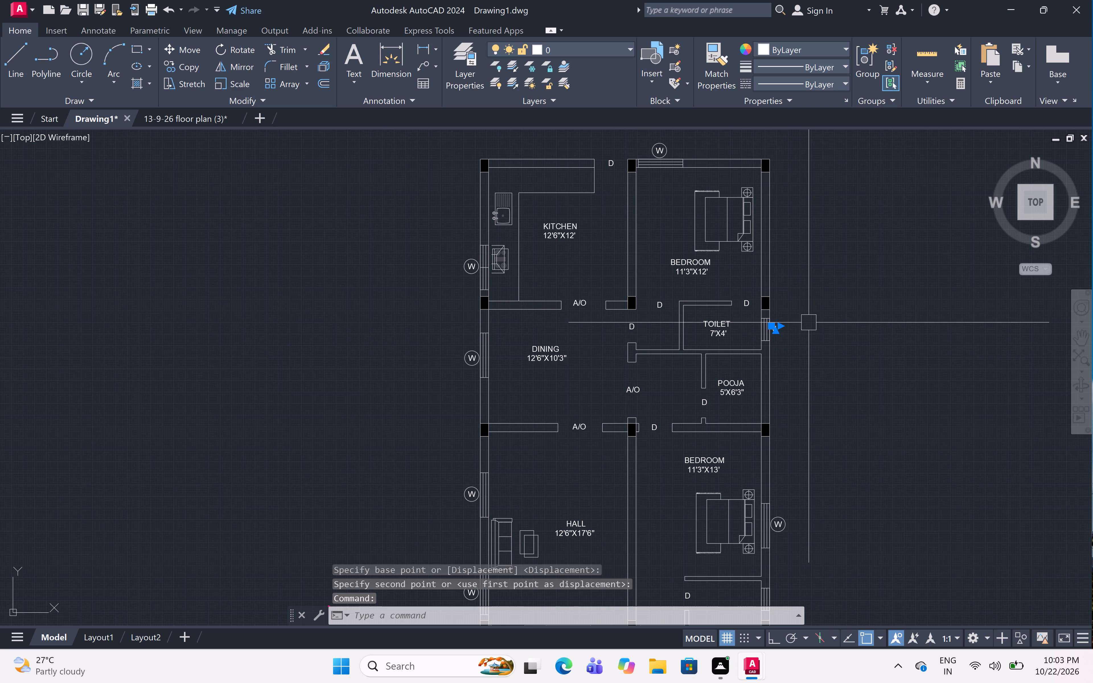
{"action": "key", "text": "c"}
{"action": "key", "text": "o"}
{"action": "key", "text": "space"}
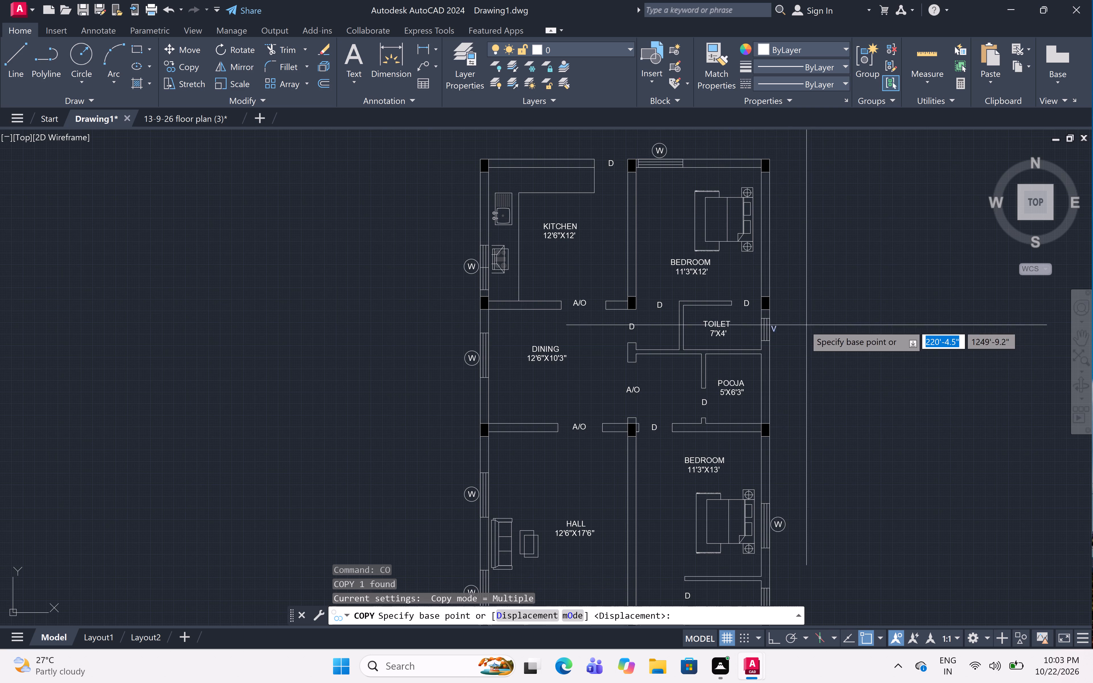
{"action": "scroll", "coordinate": [773, 328], "scroll_direction": "up", "scroll_amount": 5}
{"action": "scroll", "coordinate": [779, 349], "scroll_direction": "up", "scroll_amount": 2}
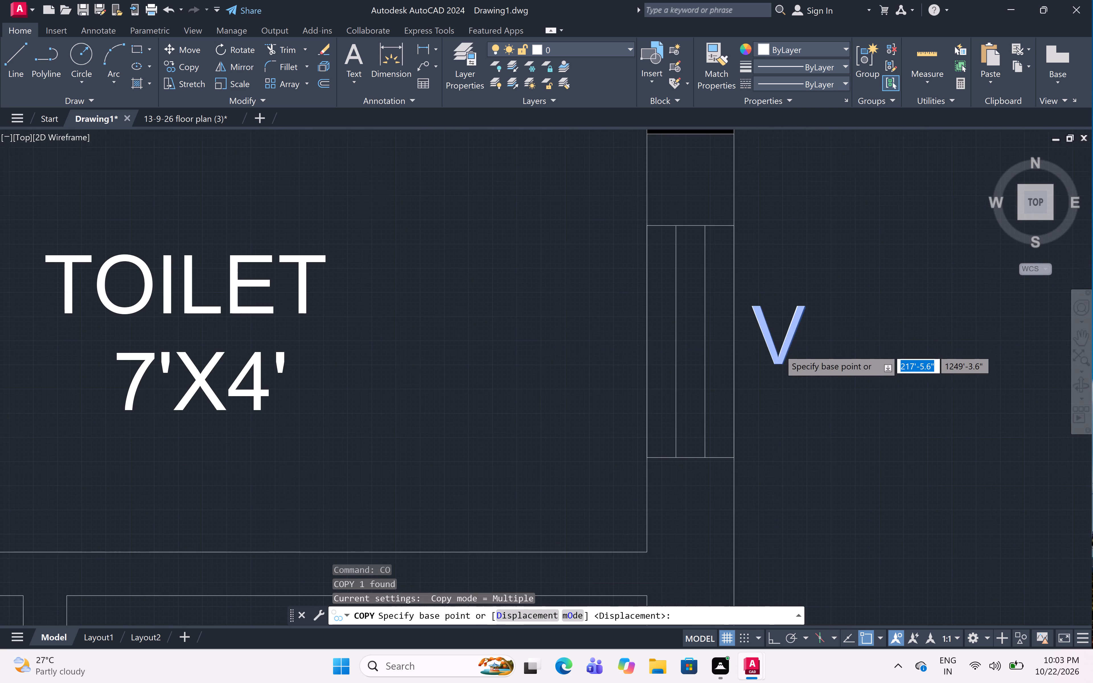
{"action": "left_click", "coordinate": [778, 377]}
{"action": "scroll", "coordinate": [802, 310], "scroll_direction": "down", "scroll_amount": 9}
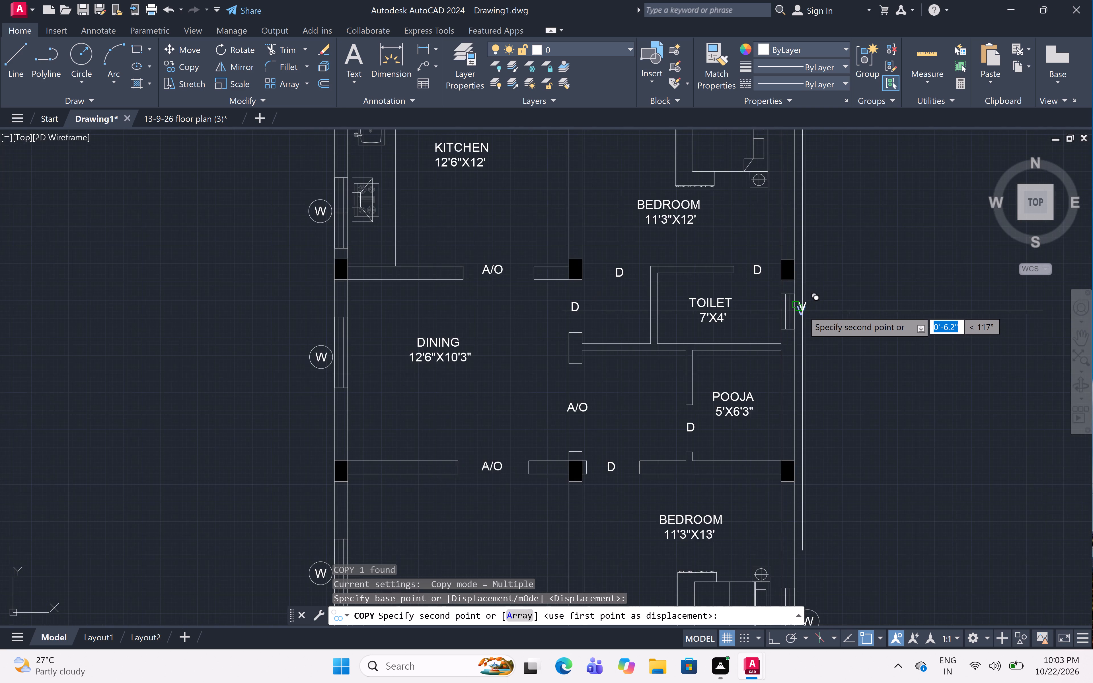
{"action": "scroll", "coordinate": [802, 311], "scroll_direction": "down", "scroll_amount": 3}
{"action": "scroll", "coordinate": [804, 424], "scroll_direction": "up", "scroll_amount": 5}
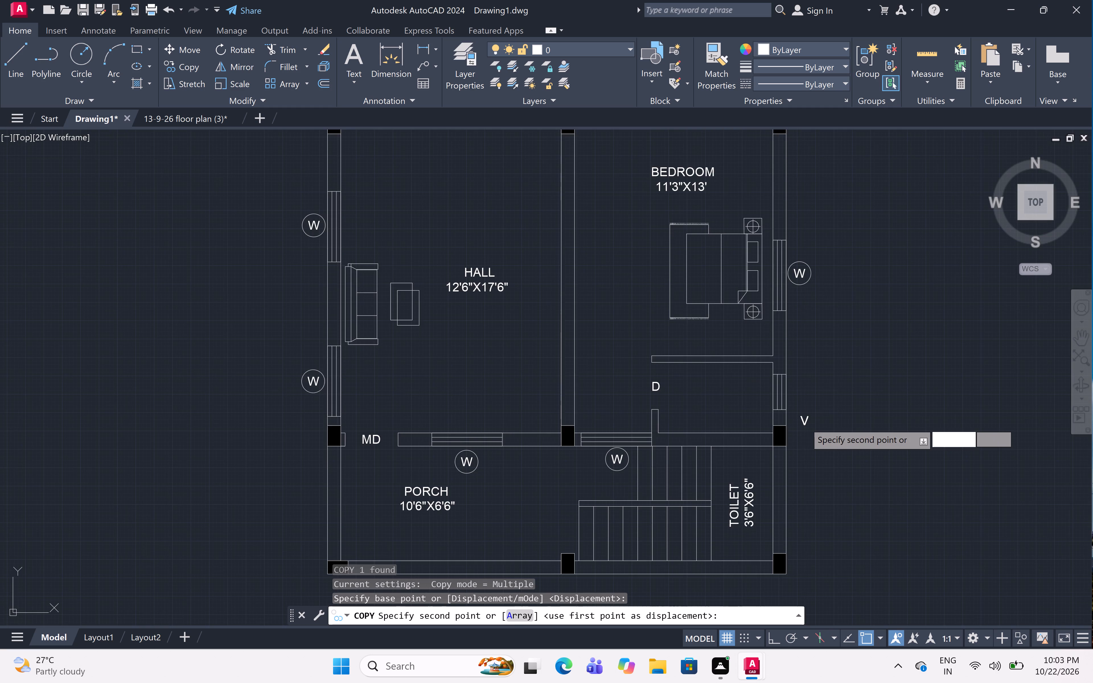
{"action": "left_click", "coordinate": [790, 377]}
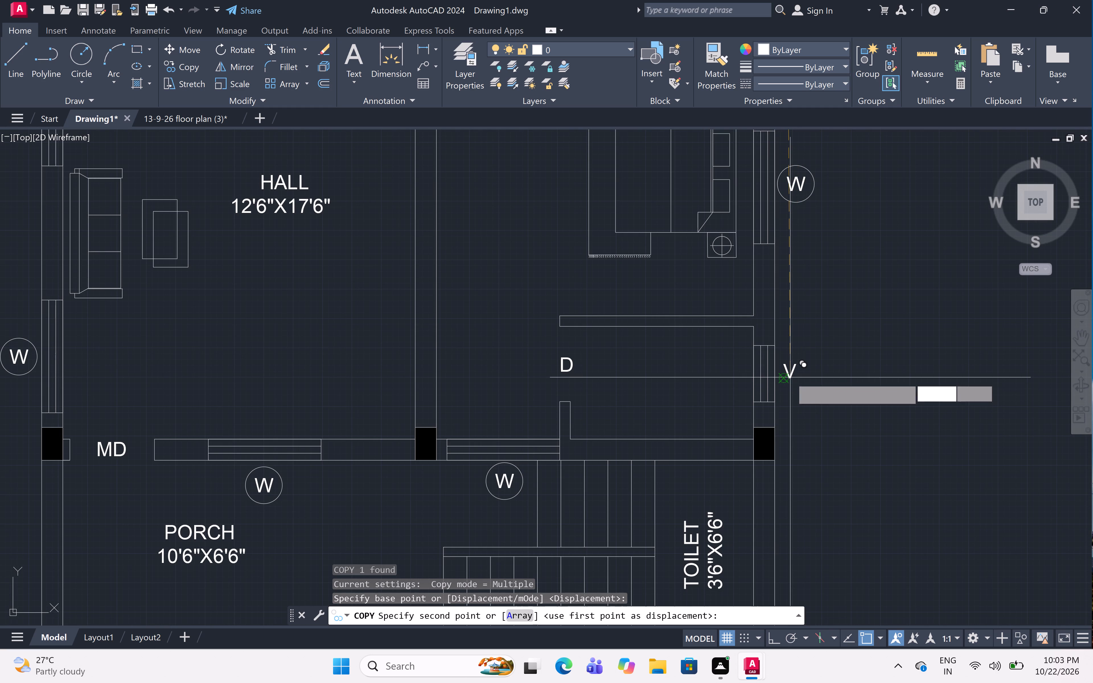
{"action": "key", "text": "Escape"}
Copy the TOILET 7'X4' room label into the unlabelled small room below the 11'3"X13' BEDROOM.
{"action": "scroll", "coordinate": [688, 374], "scroll_direction": "down", "scroll_amount": 1}
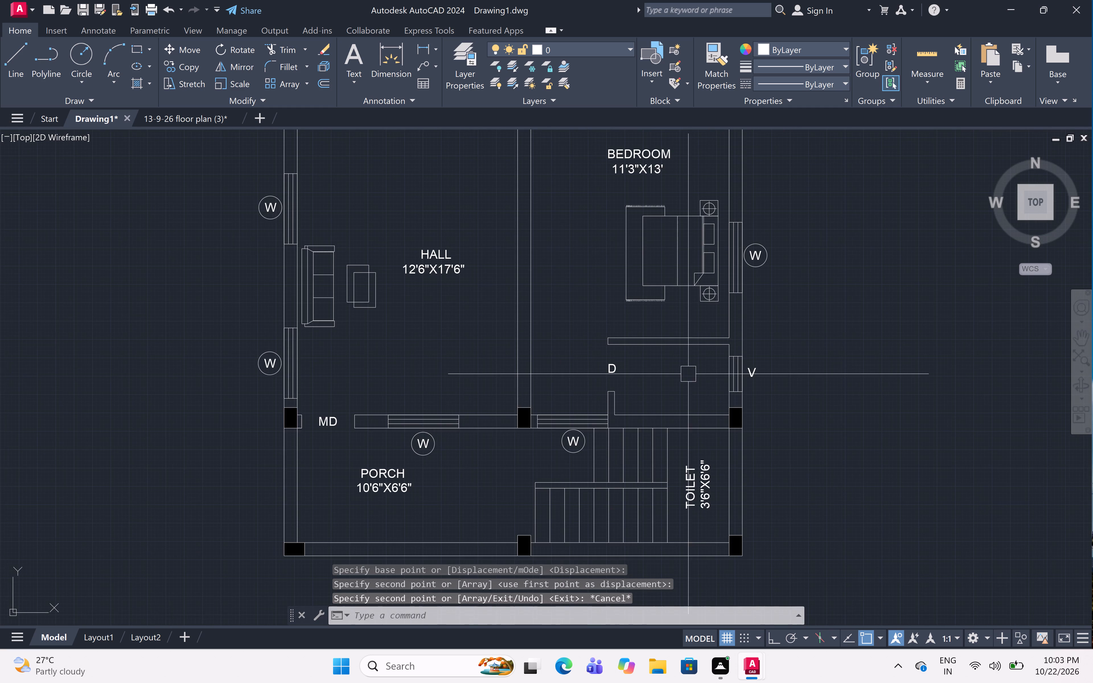
{"action": "middle_click_drag", "start_coordinate": [688, 374], "coordinate": [681, 409]}
{"action": "scroll", "coordinate": [680, 398], "scroll_direction": "down", "scroll_amount": 2}
{"action": "scroll", "coordinate": [660, 215], "scroll_direction": "up", "scroll_amount": 2}
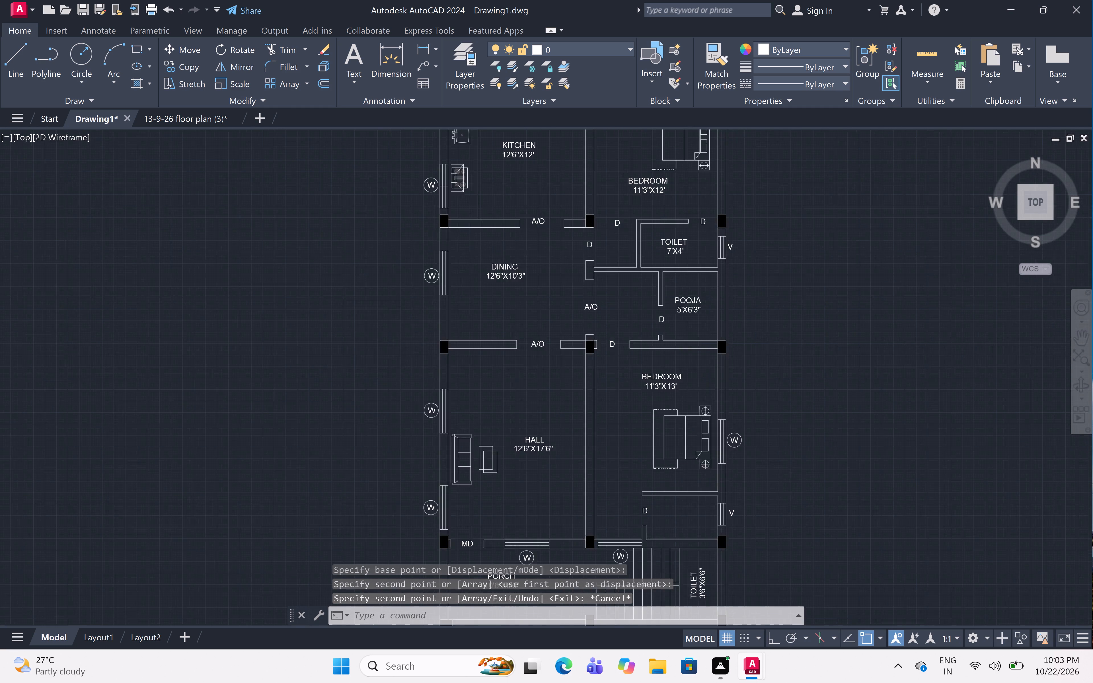
{"action": "scroll", "coordinate": [660, 215], "scroll_direction": "up", "scroll_amount": 1}
{"action": "left_click", "coordinate": [687, 281]}
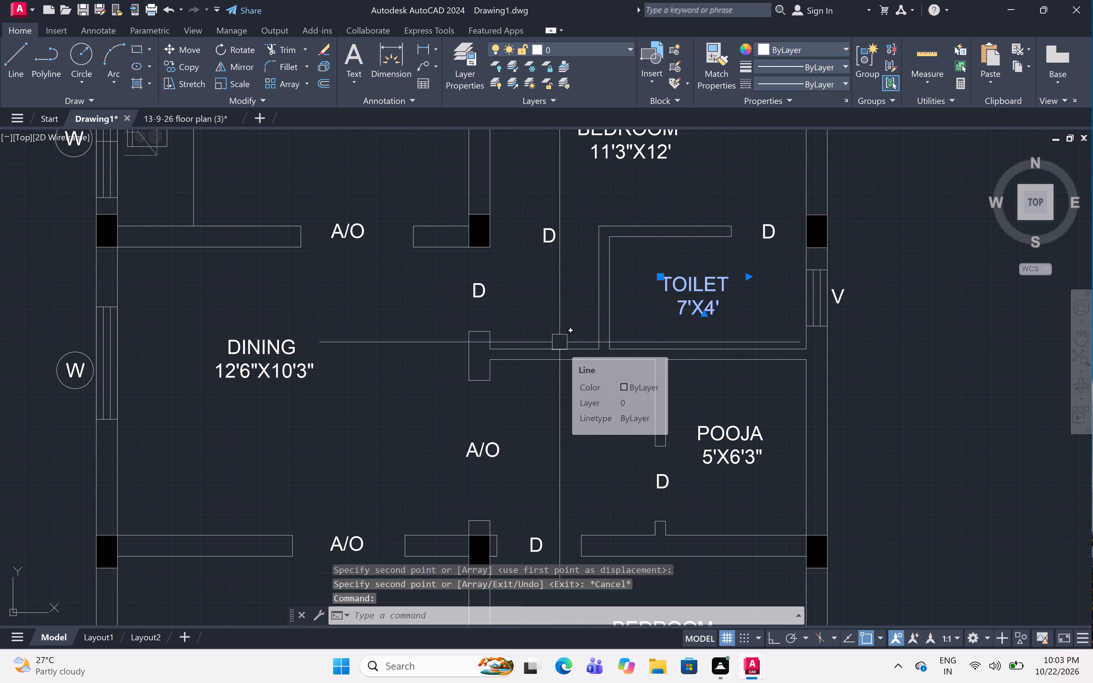
{"action": "key", "text": "c"}
{"action": "type", "text": "O"}
{"action": "key", "text": "space"}
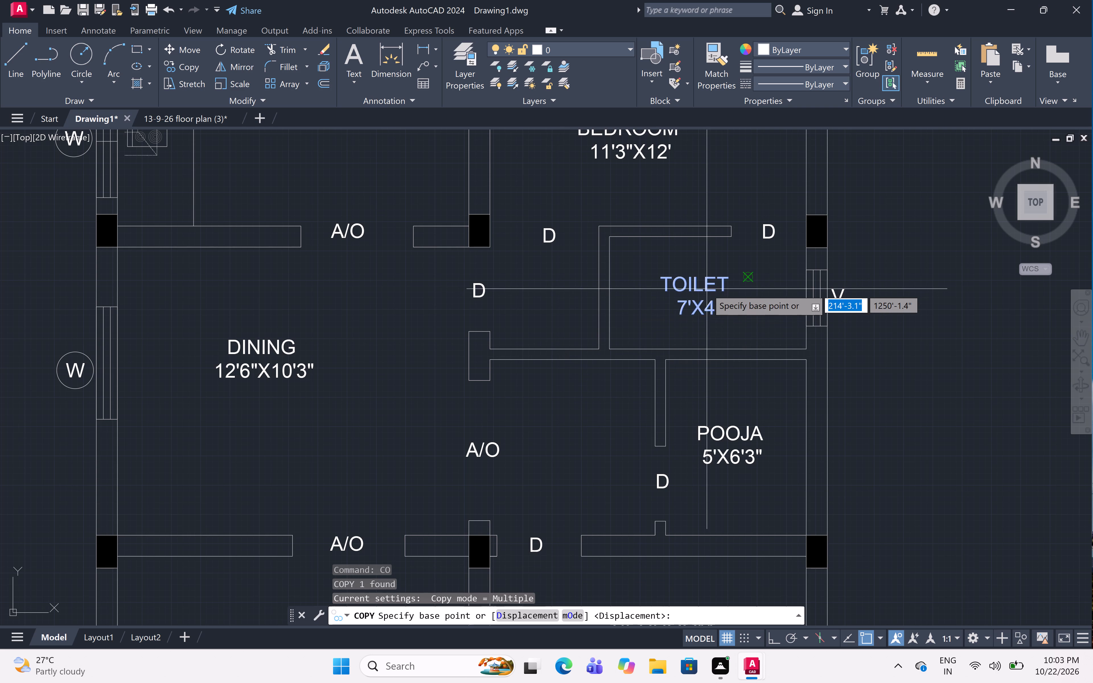
{"action": "left_click", "coordinate": [677, 304]}
{"action": "scroll", "coordinate": [679, 339], "scroll_direction": "down", "scroll_amount": 5}
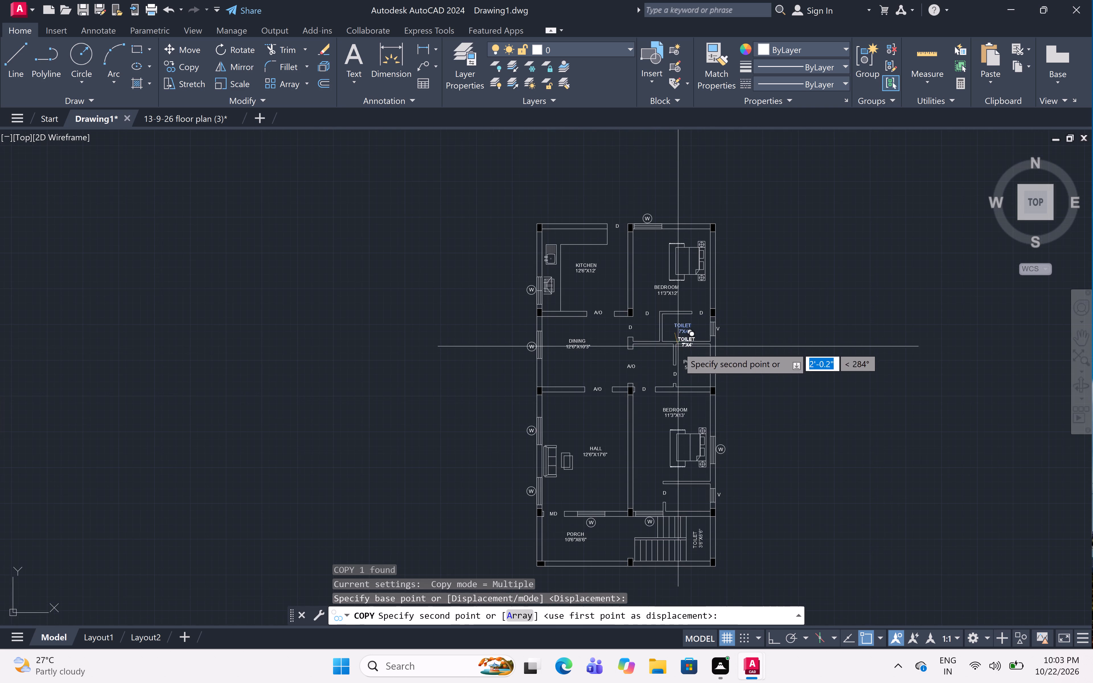
{"action": "scroll", "coordinate": [674, 508], "scroll_direction": "up", "scroll_amount": 5}
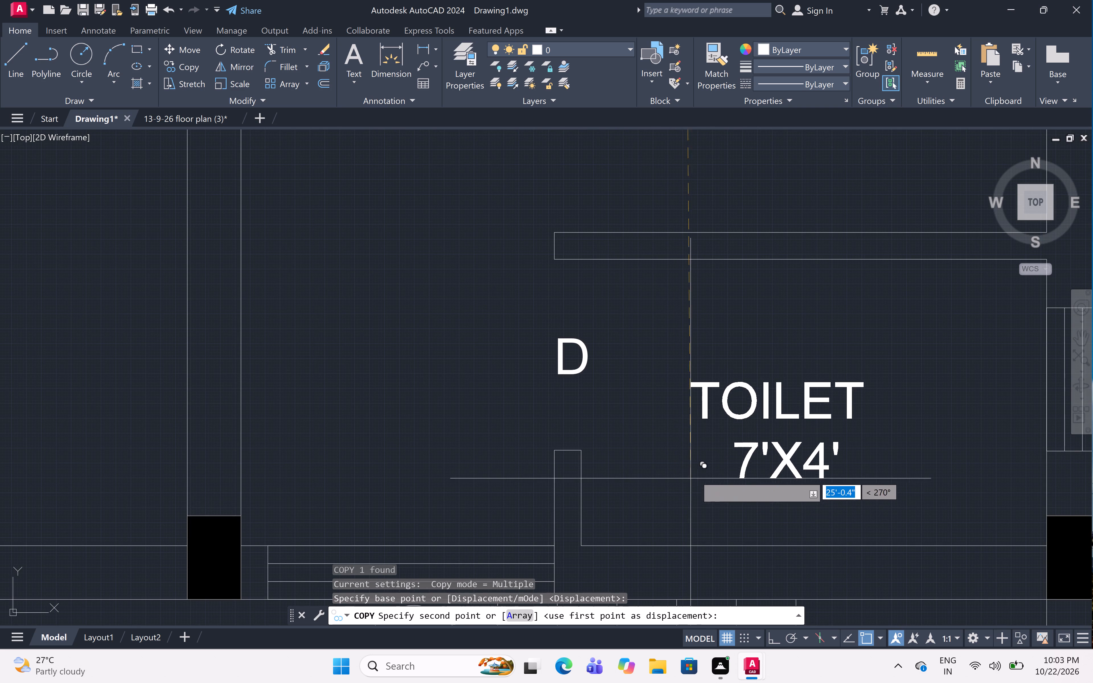
{"action": "left_click", "coordinate": [729, 455]}
{"action": "scroll", "coordinate": [707, 450], "scroll_direction": "down", "scroll_amount": 5}
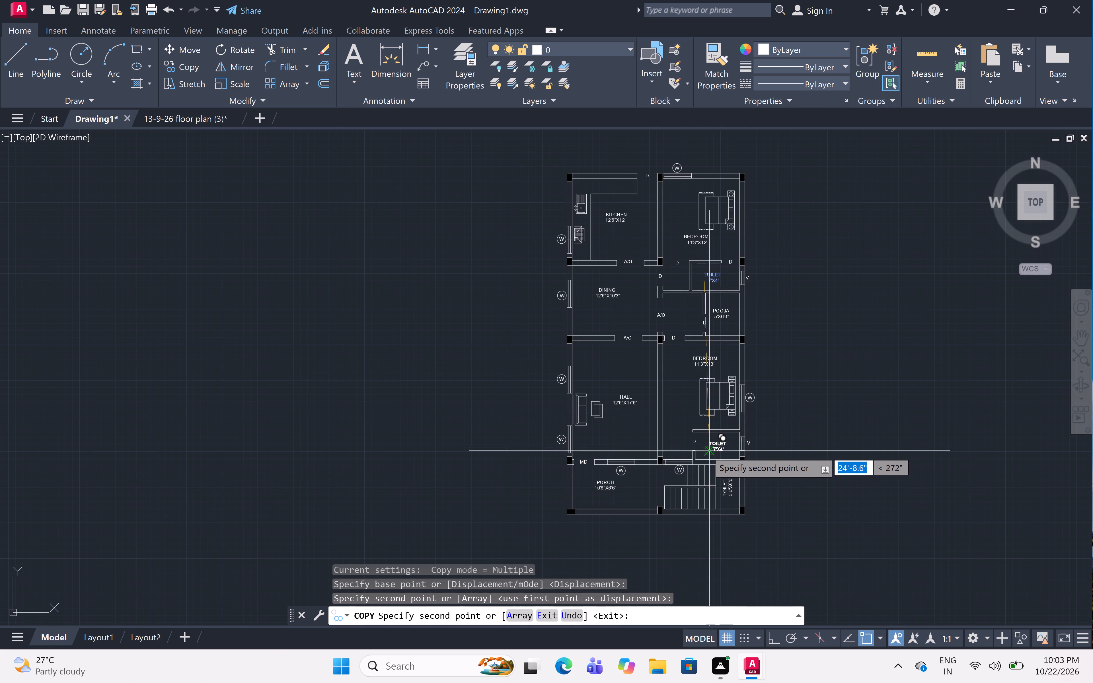
{"action": "key", "text": "Escape"}
Draw a rectangular border of about 35' by 57' around the whole floor plan, clear of the window labels.
{"action": "scroll", "coordinate": [735, 428], "scroll_direction": "down", "scroll_amount": 1}
{"action": "scroll", "coordinate": [852, 342], "scroll_direction": "up", "scroll_amount": 1}
{"action": "middle_click_drag", "start_coordinate": [854, 341], "coordinate": [871, 297]}
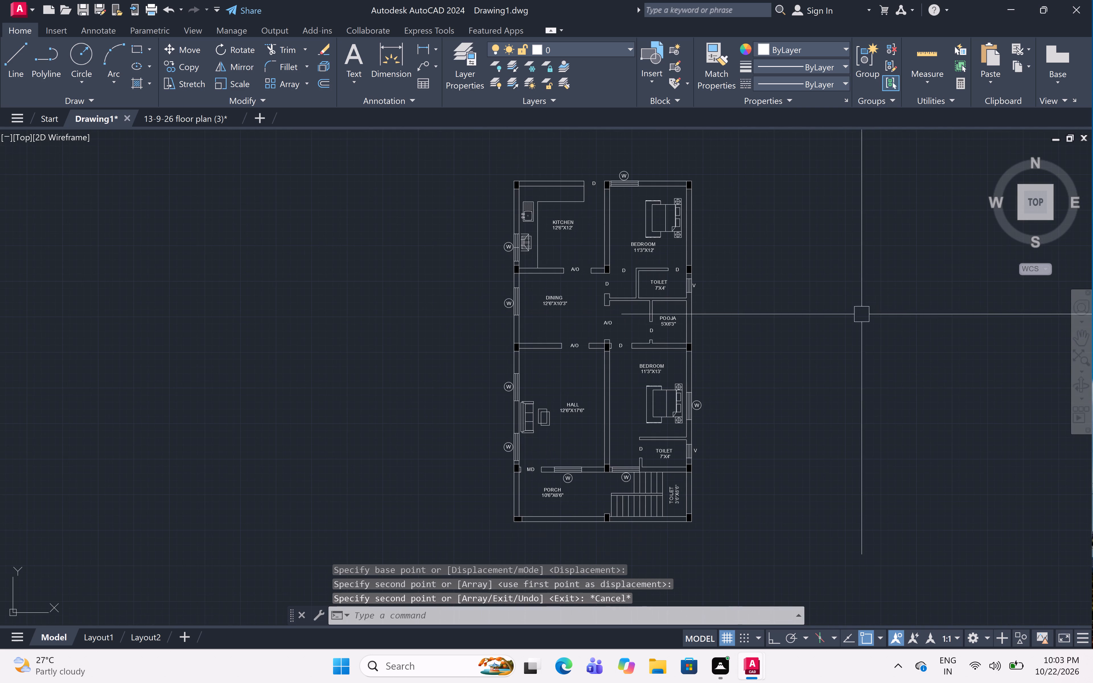
{"action": "type", "text": "RE"}
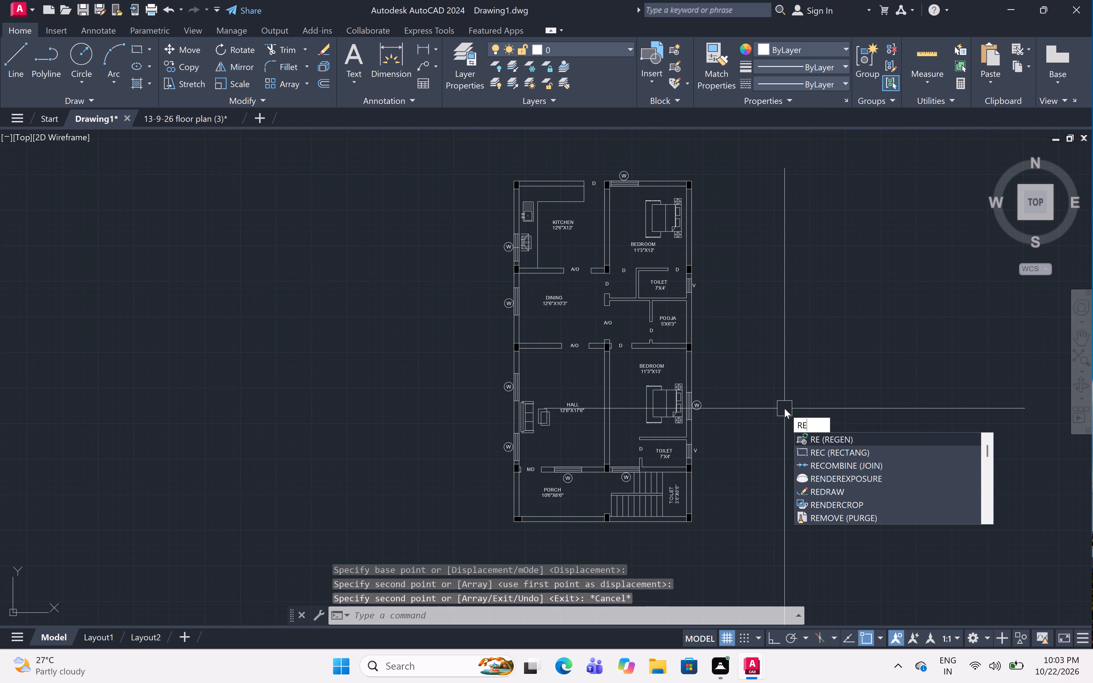
{"action": "type", "text": "C"}
{"action": "key", "text": "space"}
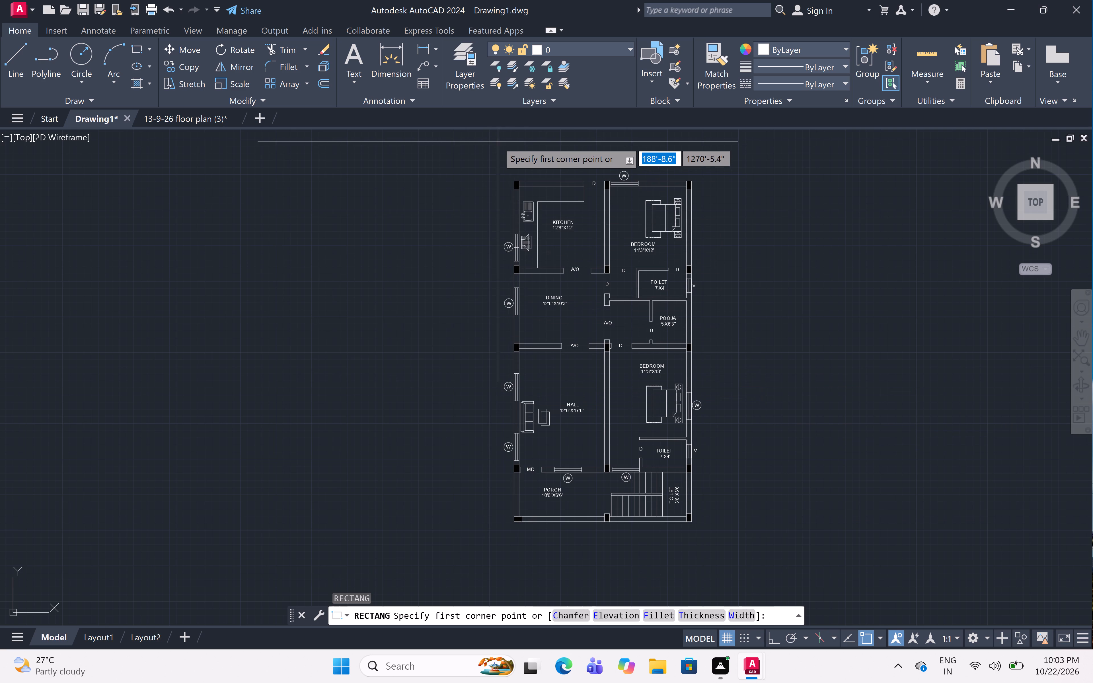
{"action": "left_click", "coordinate": [487, 153]}
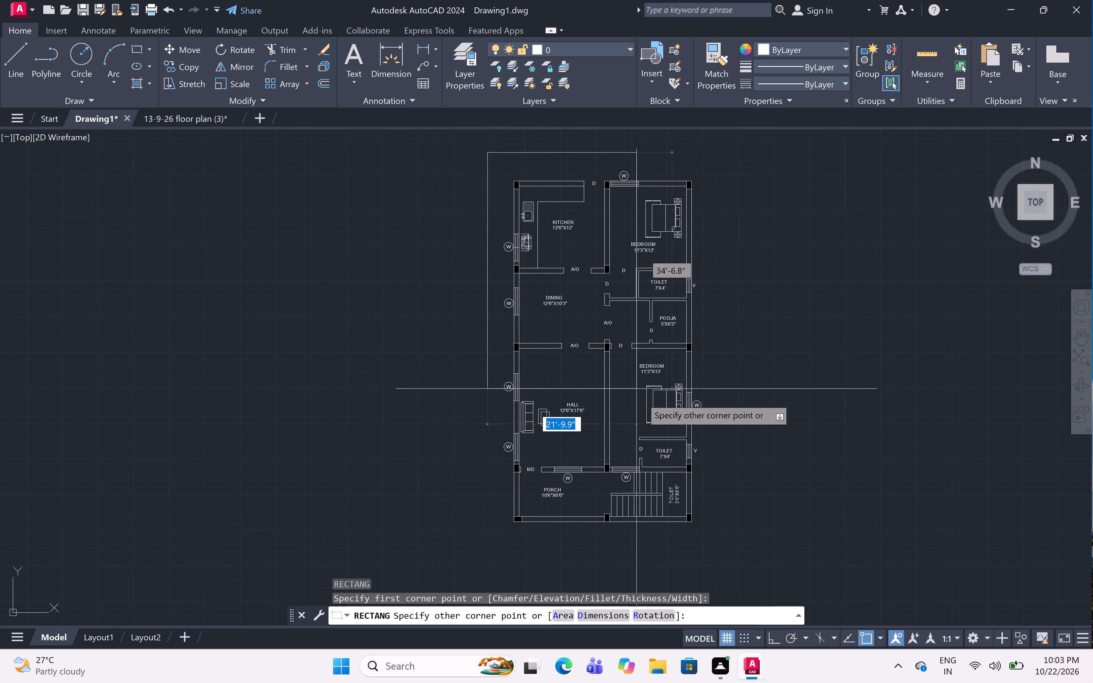
{"action": "left_click", "coordinate": [727, 543]}
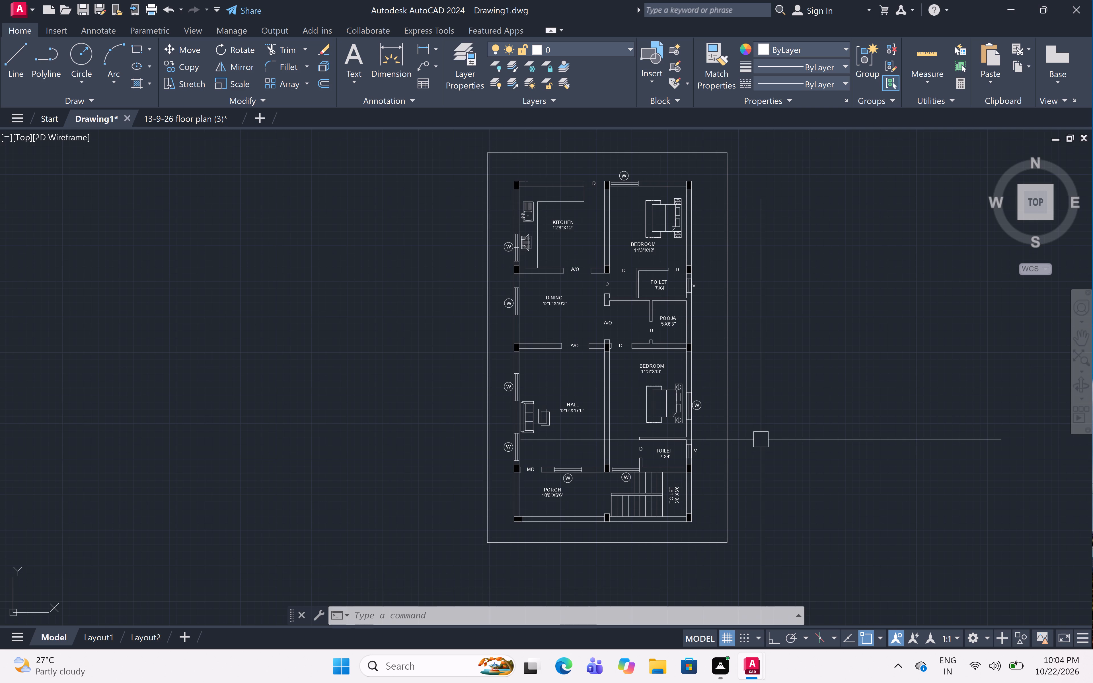
Start a plot of the drawing with the DWG To PDF.pc3 plotter and ISO A4 (297.00 x 210.00 MM) paper.
{"action": "scroll", "coordinate": [591, 339], "scroll_direction": "down", "scroll_amount": 1}
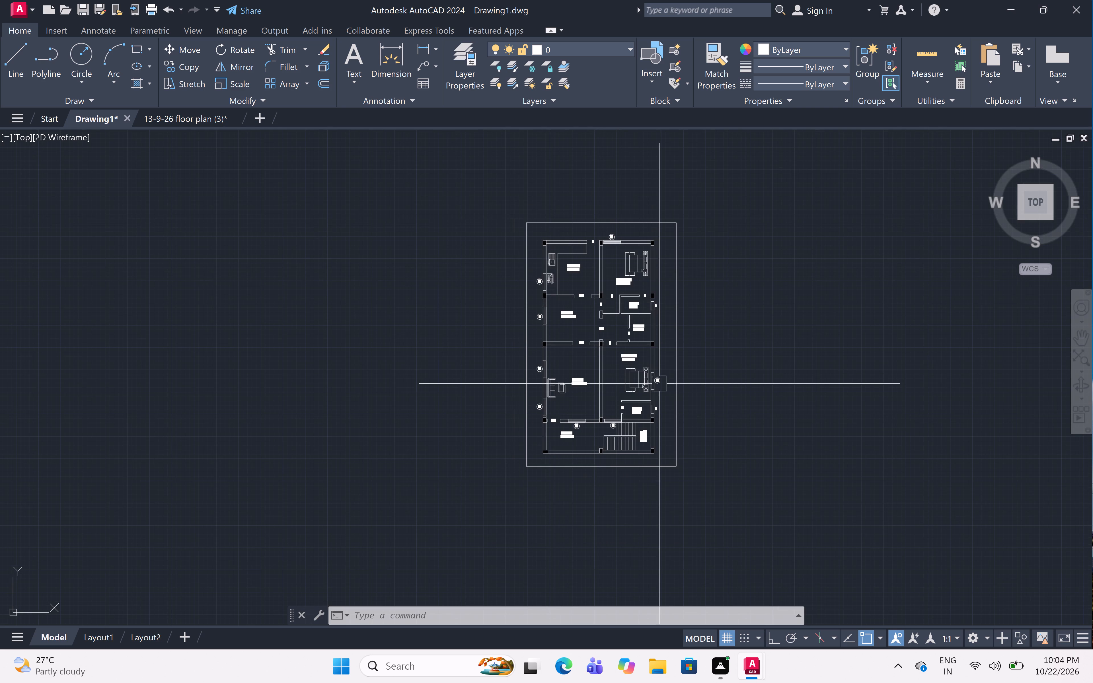
{"action": "left_click", "coordinate": [146, 12]}
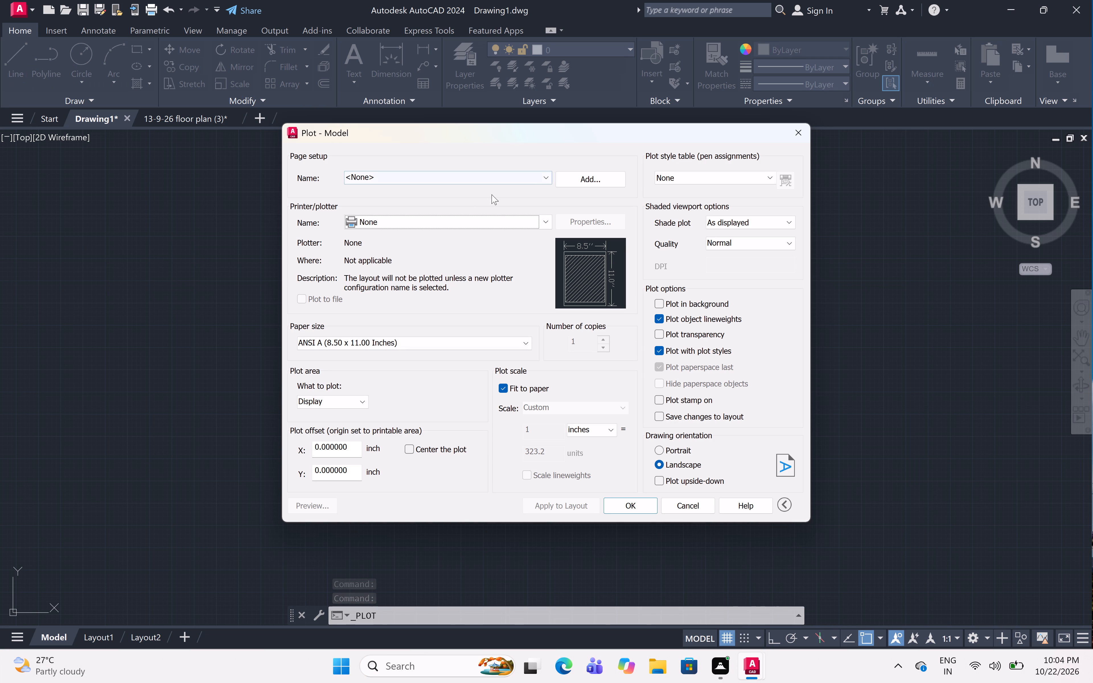
{"action": "left_click", "coordinate": [494, 229]}
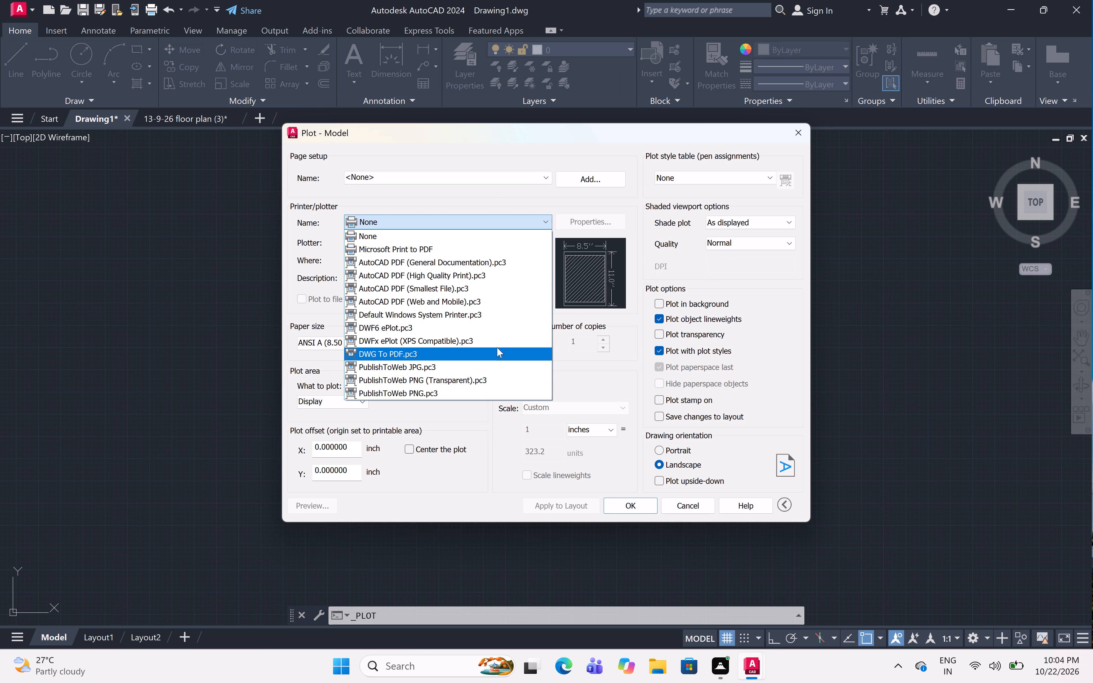
{"action": "left_click", "coordinate": [496, 357]}
{"action": "left_click", "coordinate": [488, 343]}
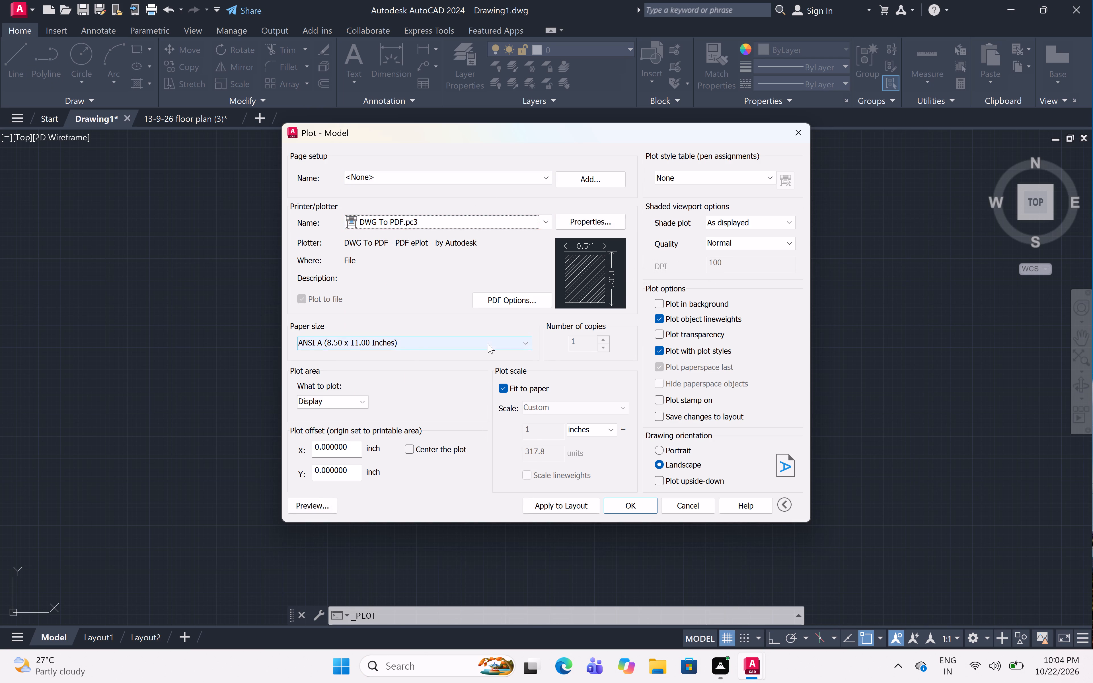
{"action": "scroll", "coordinate": [454, 447], "scroll_direction": "down", "scroll_amount": 7}
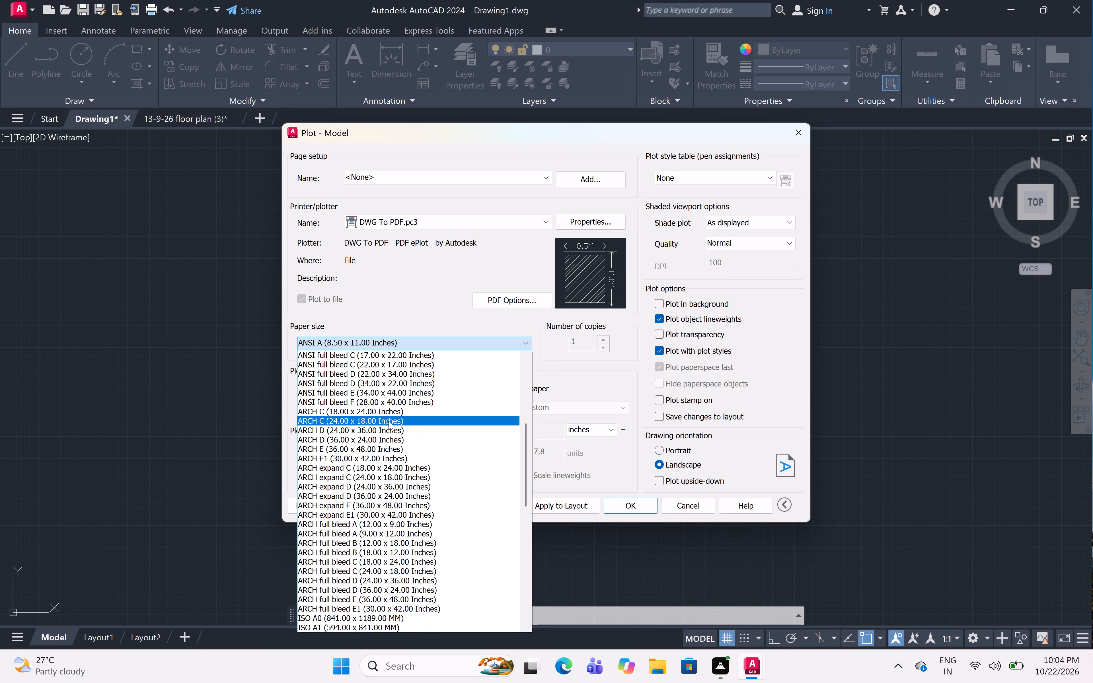
{"action": "scroll", "coordinate": [356, 494], "scroll_direction": "down", "scroll_amount": 3}
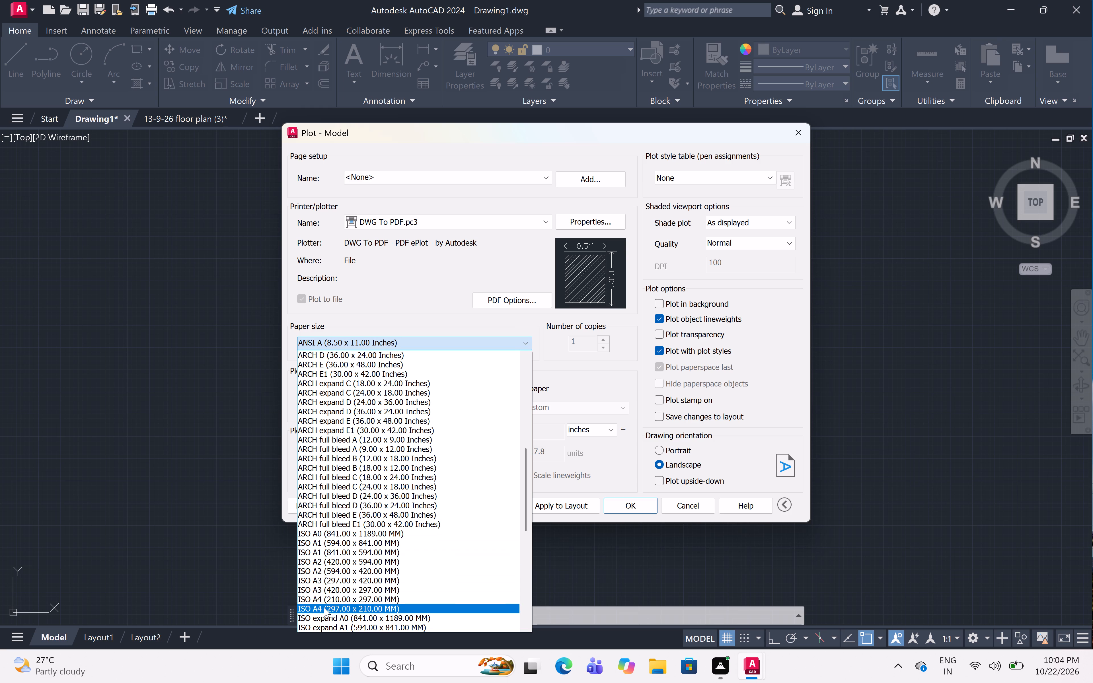
{"action": "left_click", "coordinate": [324, 608]}
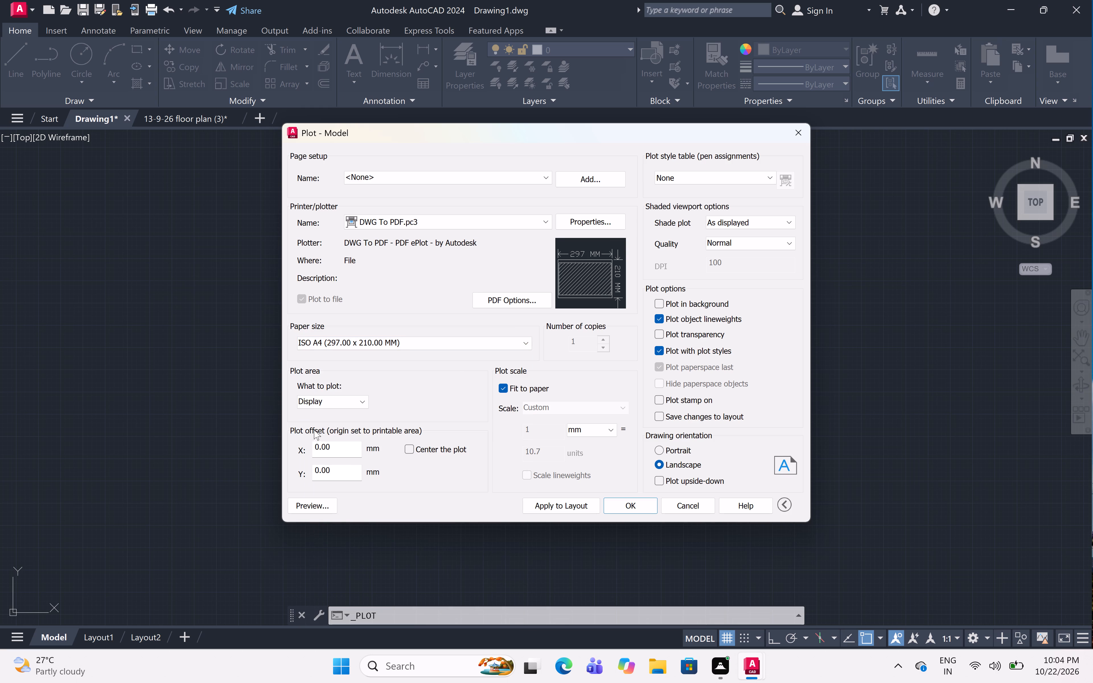
Set the plot area to a window matching the rectangular border's opposite corners and center the plot.
{"action": "left_click", "coordinate": [362, 398]}
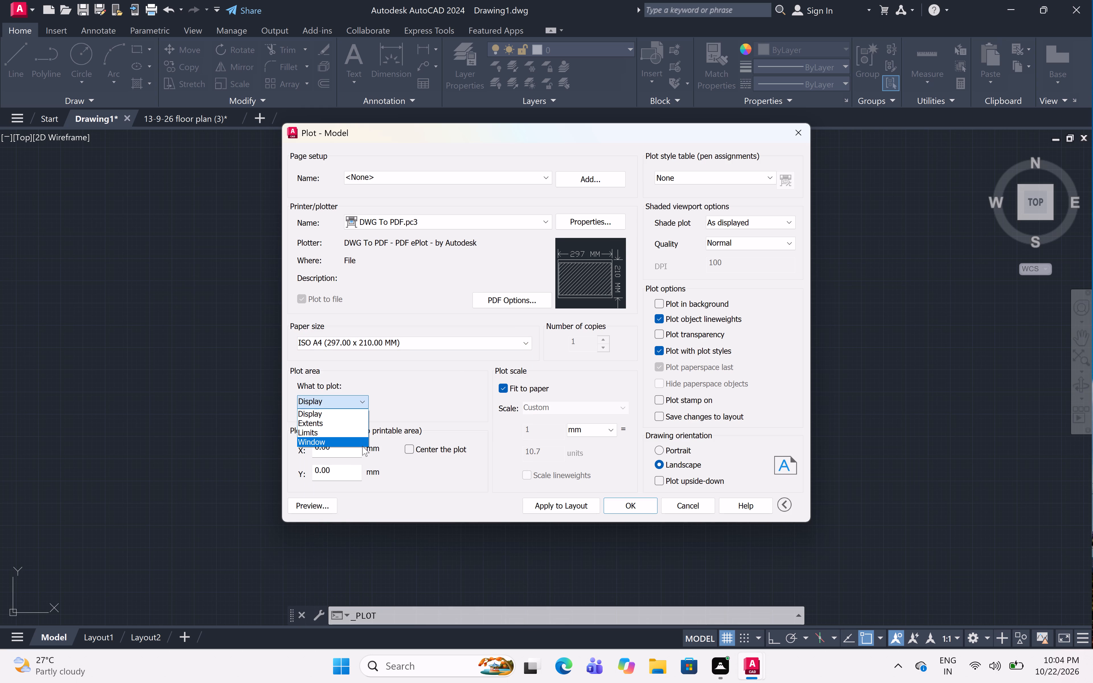
{"action": "left_click", "coordinate": [362, 446]}
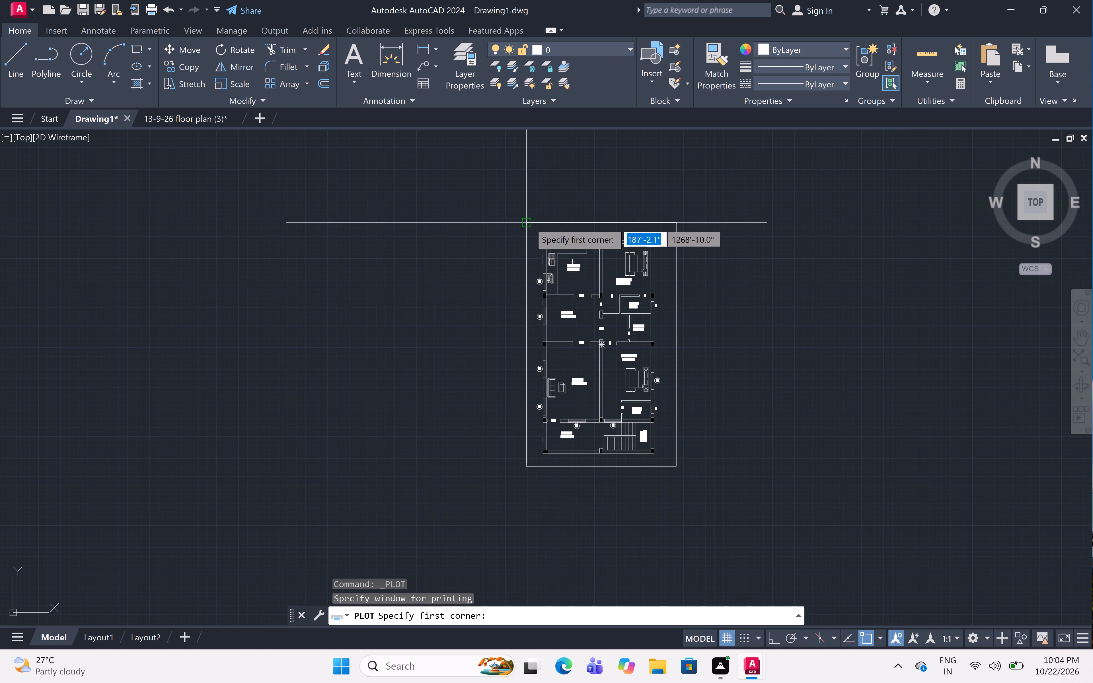
{"action": "left_click", "coordinate": [529, 223]}
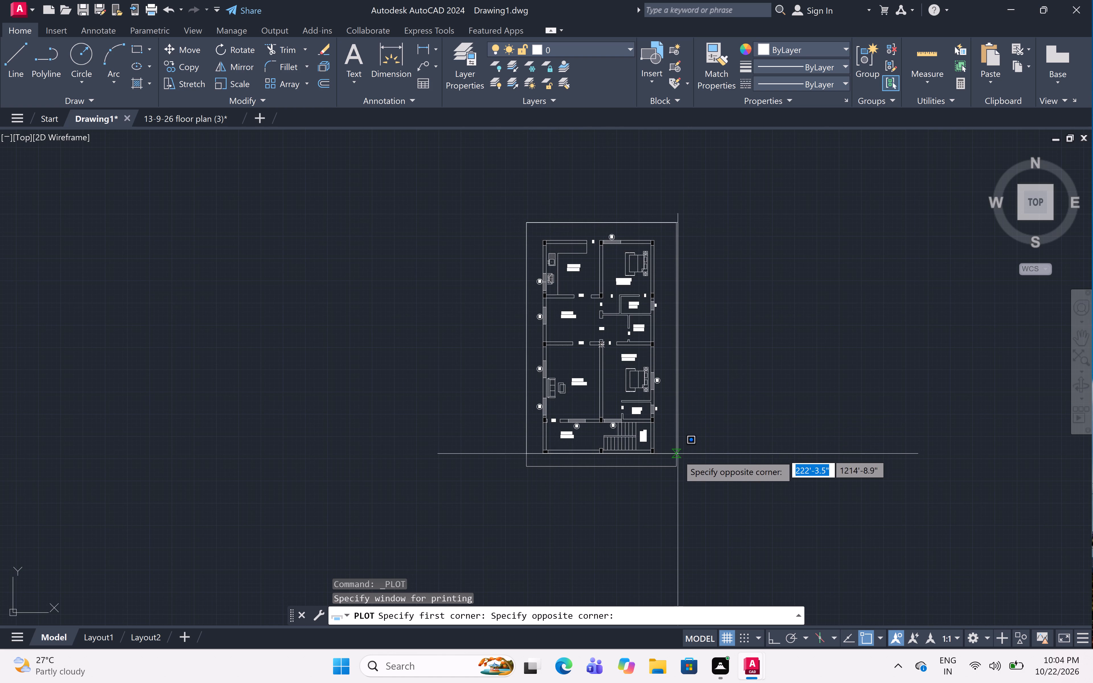
{"action": "left_click", "coordinate": [678, 469]}
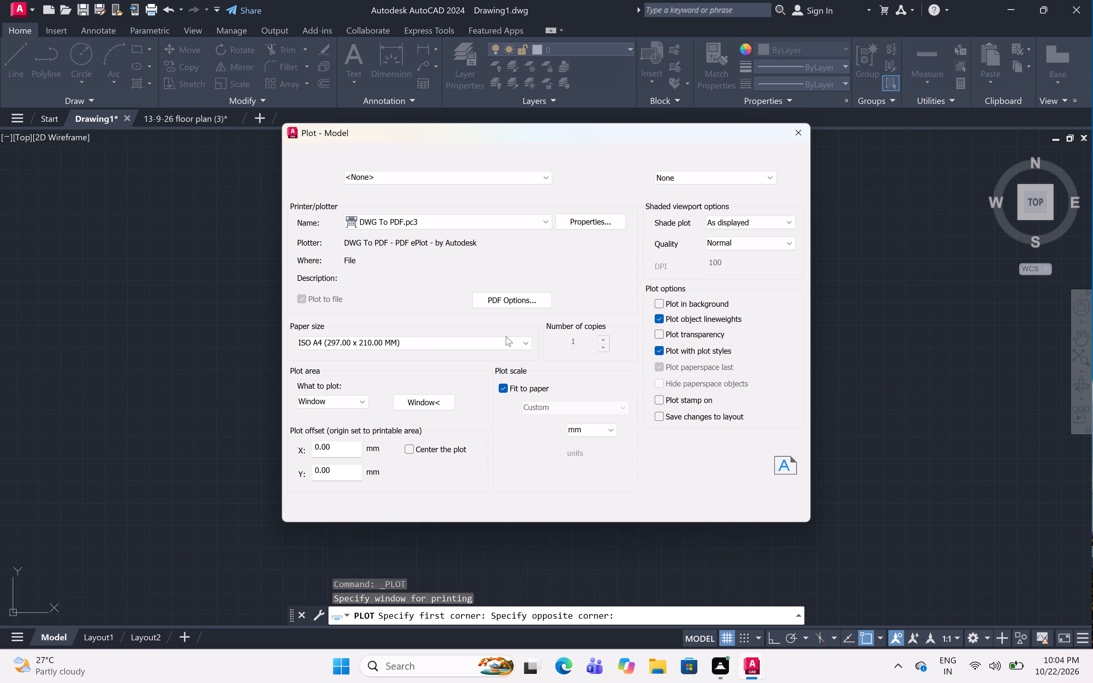
{"action": "left_click", "coordinate": [410, 445]}
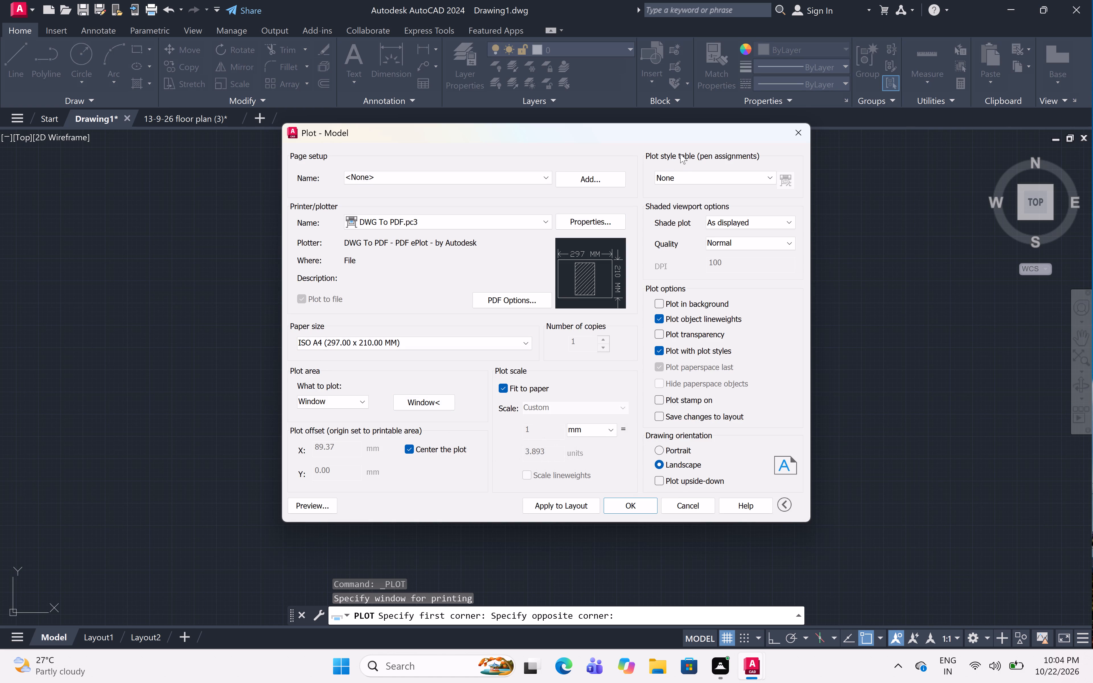
Assign the acad.ctb plot style table to the plot.
{"action": "left_click", "coordinate": [685, 173]}
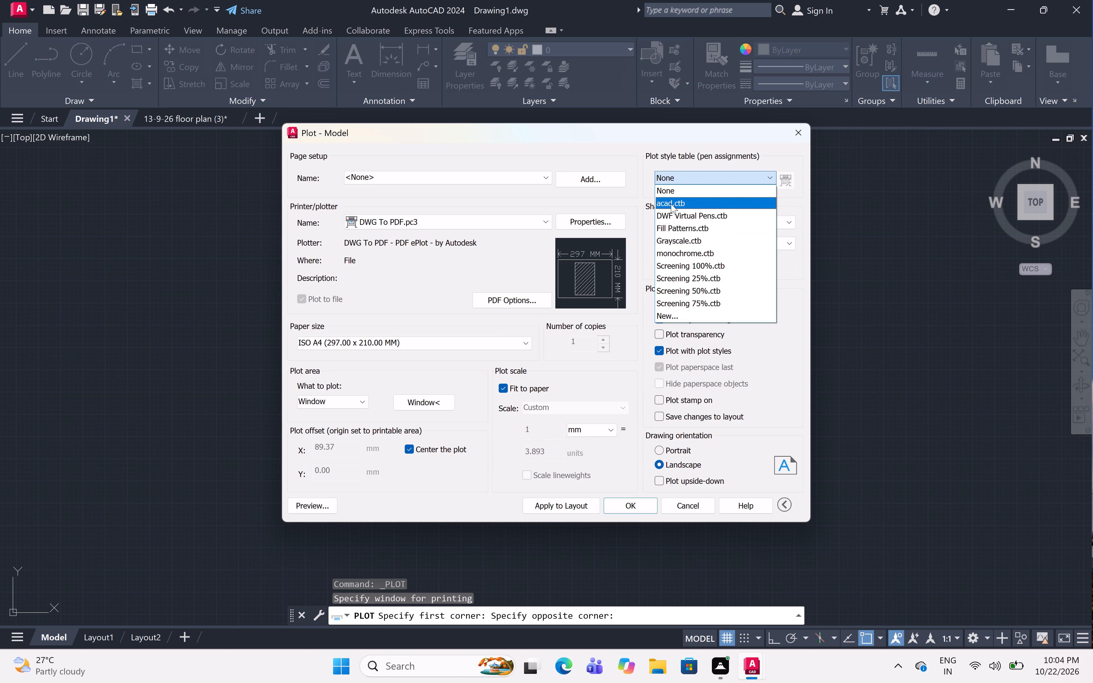
{"action": "left_click", "coordinate": [671, 204]}
{"action": "left_click", "coordinate": [532, 359]}
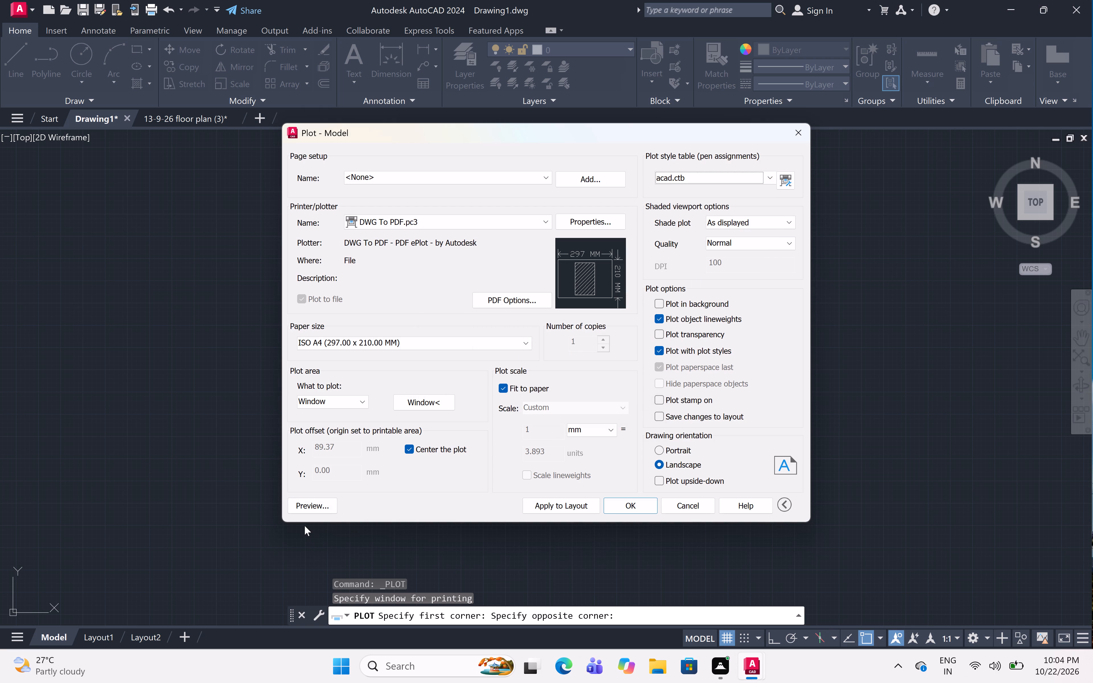
Preview the bordered floor plan on the A4 sheet, then return to the plot settings.
{"action": "left_click", "coordinate": [325, 506]}
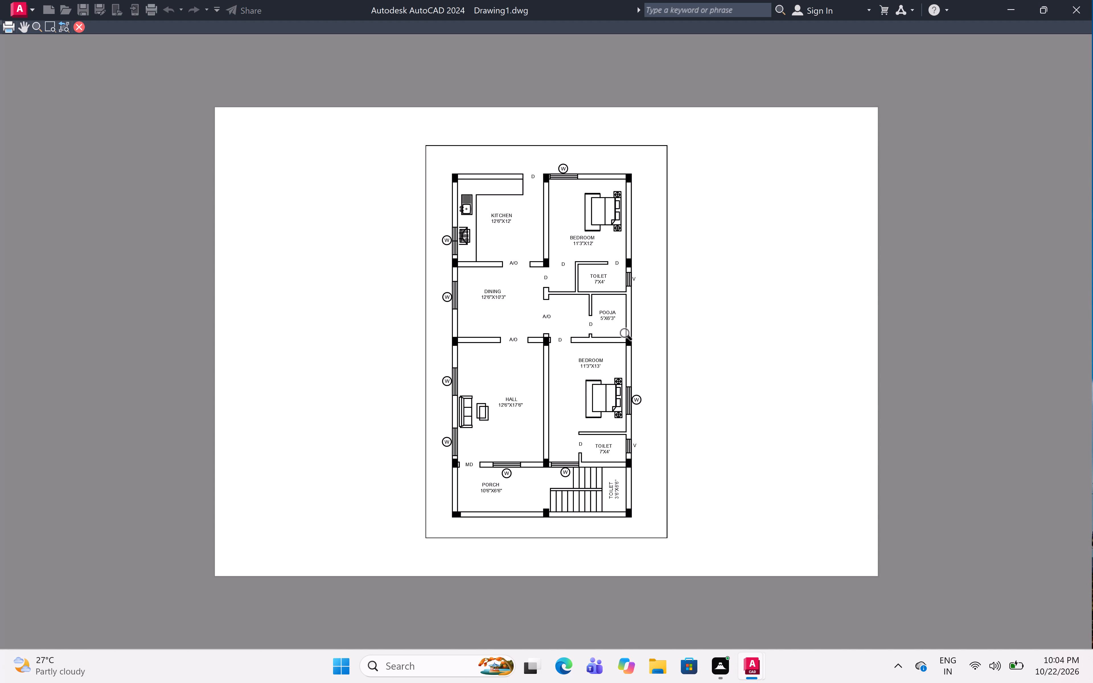
{"action": "right_click", "coordinate": [745, 296]}
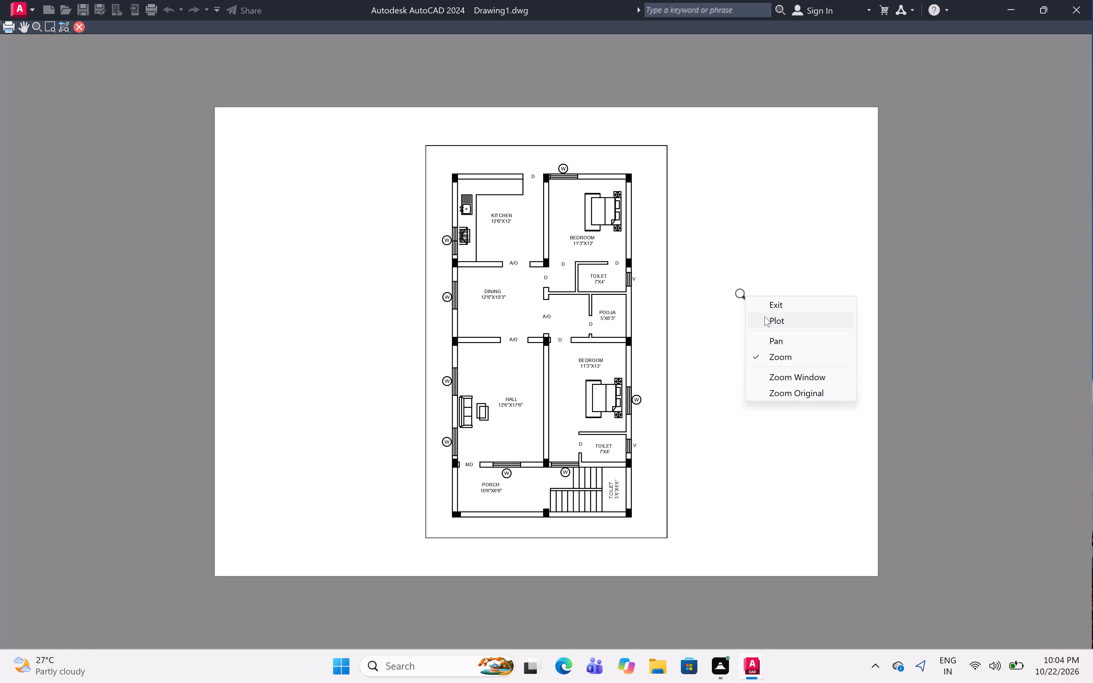
{"action": "left_click", "coordinate": [767, 307]}
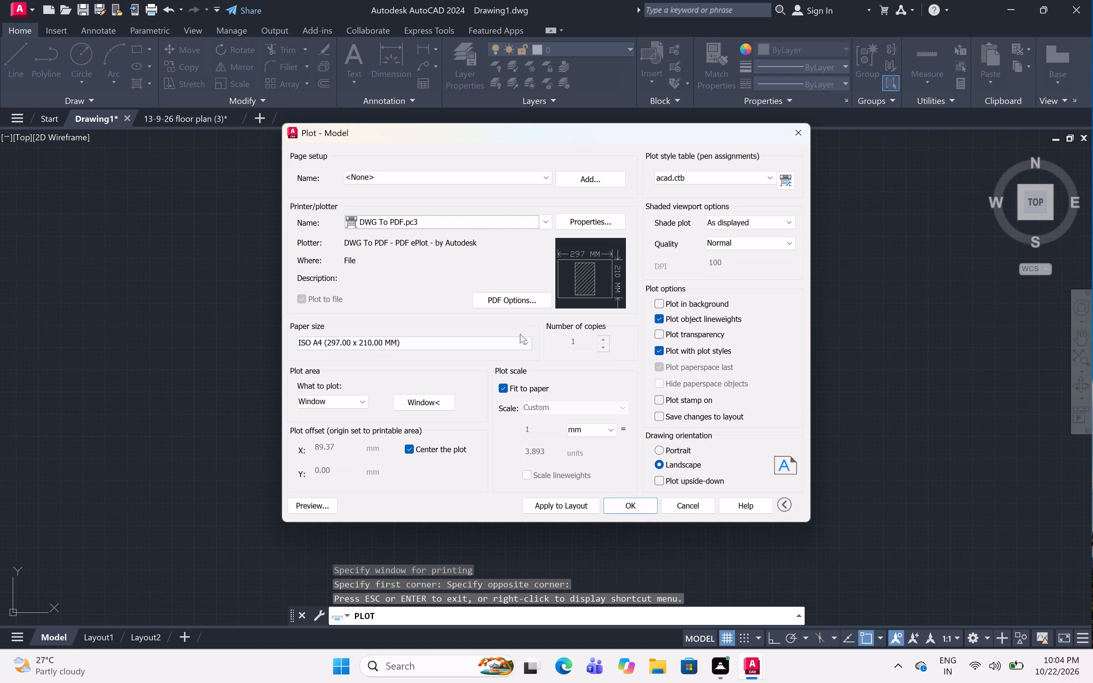
Apply the plot settings to the layout and plot to a PDF named 22-10-26 PLAN (10) in Documents, closing the resulting PDF.
{"action": "left_click", "coordinate": [549, 509]}
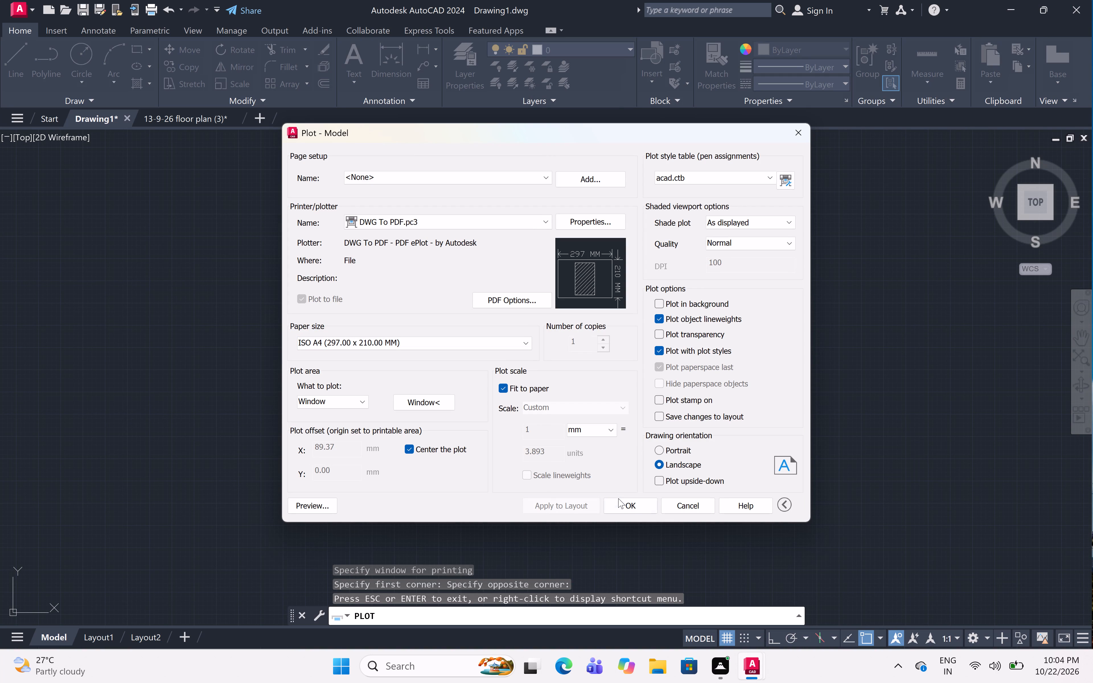
{"action": "left_click", "coordinate": [620, 500]}
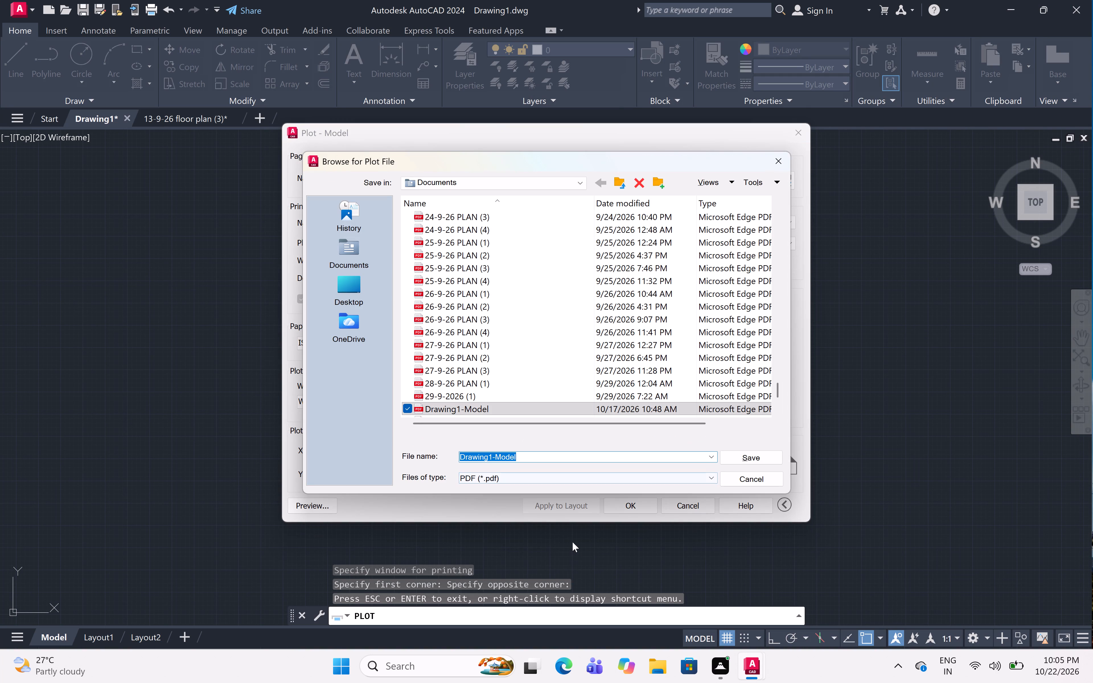
{"action": "key", "text": "BackSpace"}
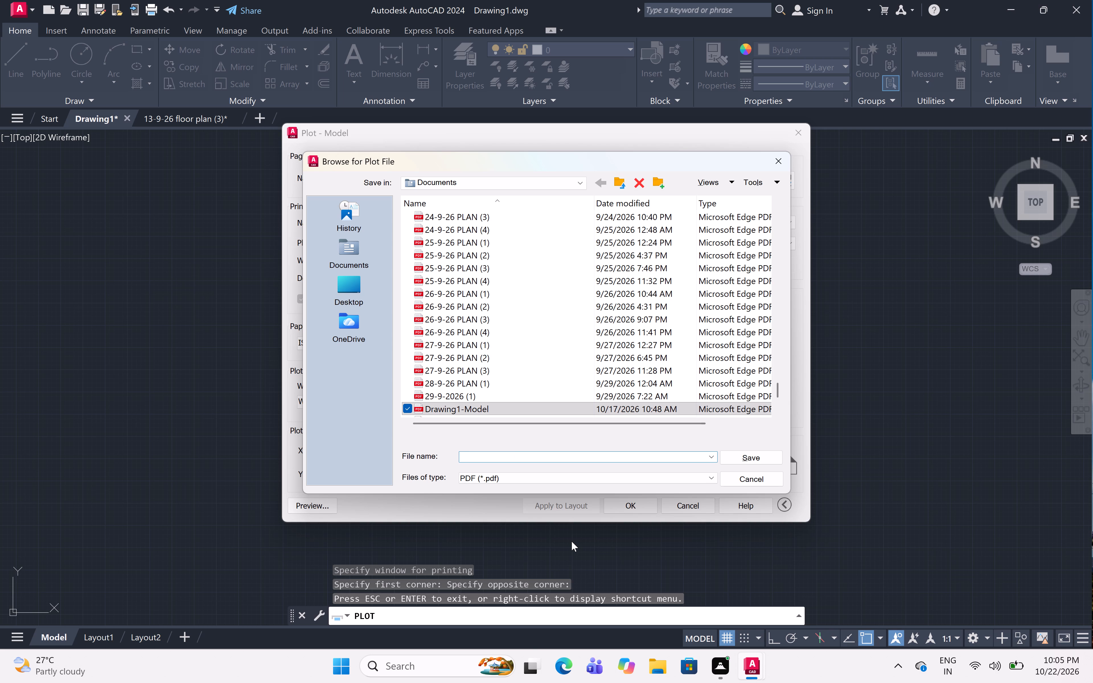
{"action": "type", "text": "22"}
{"action": "type", "text": "-10-"}
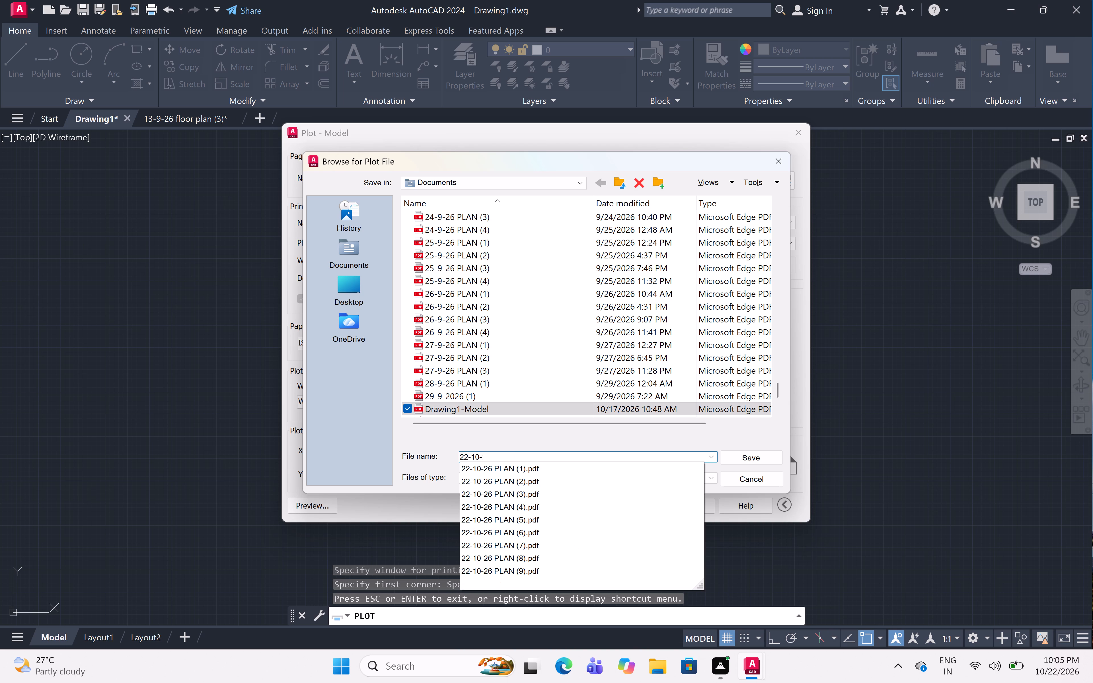
{"action": "key", "text": "2"}
{"action": "type", "text": "6"}
{"action": "key", "text": "space"}
{"action": "type", "text": "PLAN"}
{"action": "key", "text": "space"}
{"action": "key", "text": "shift+parenleft"}
{"action": "key", "text": "1"}
{"action": "key", "text": "0"}
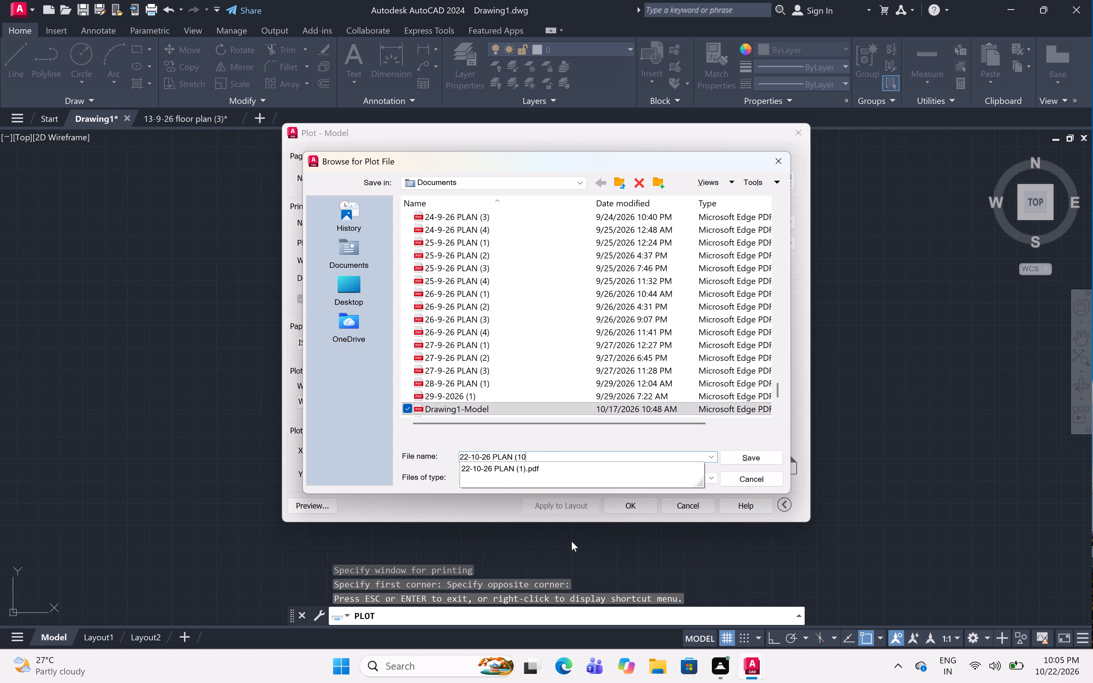
{"action": "key", "text": "shift+parenright"}
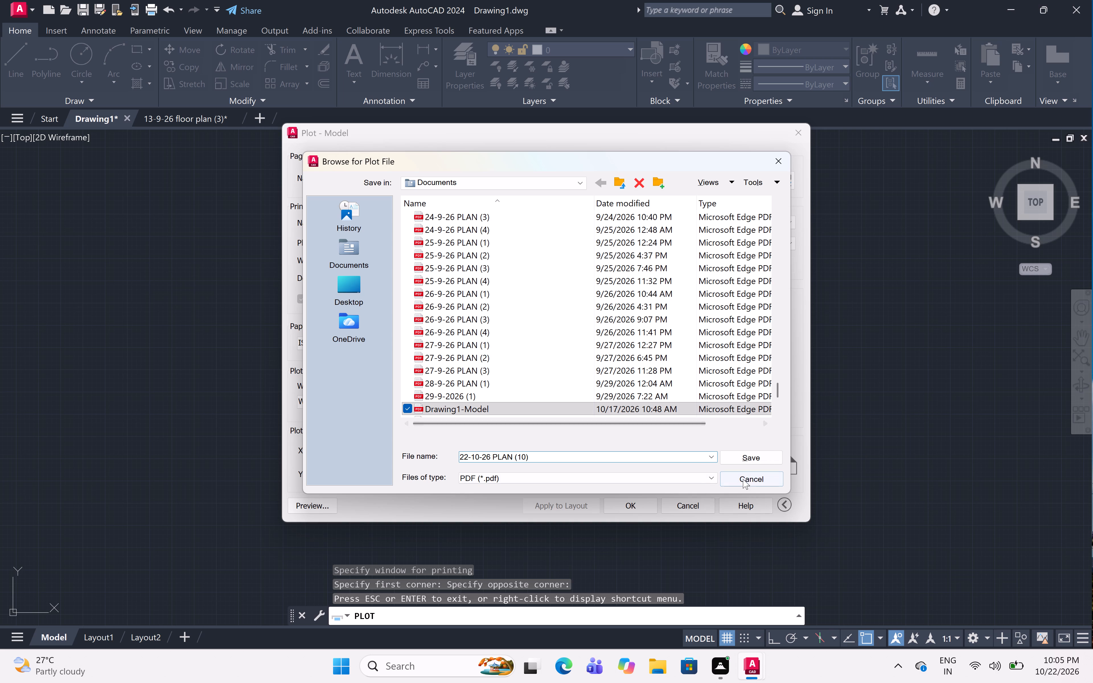
{"action": "left_click", "coordinate": [751, 460]}
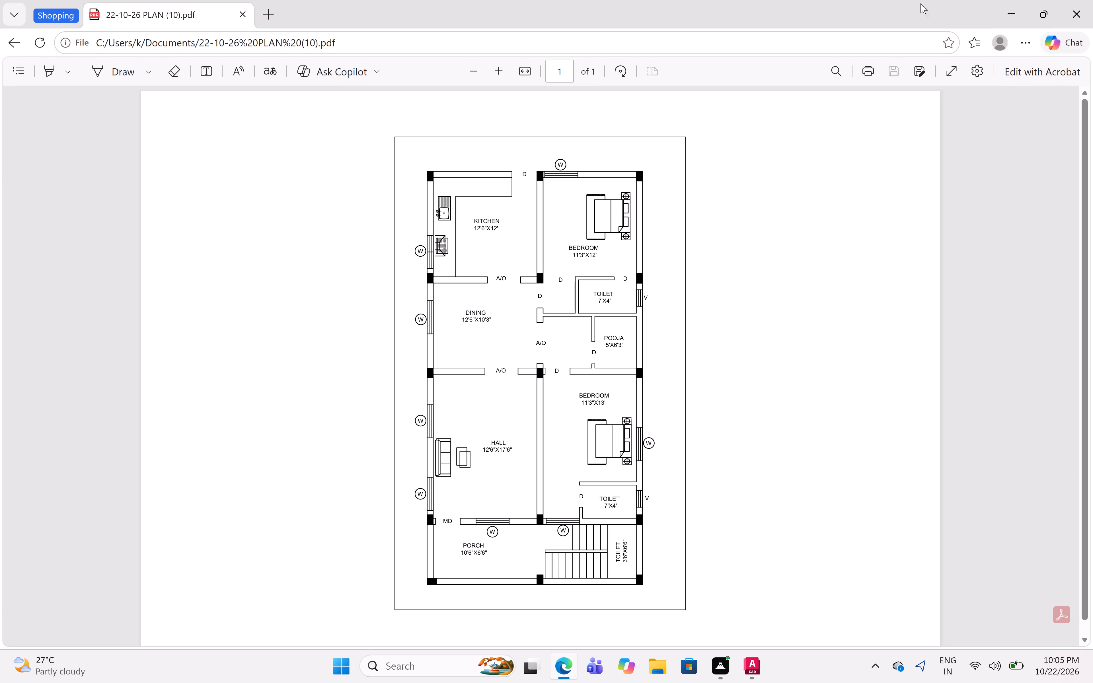
{"action": "left_click", "coordinate": [1085, 11]}
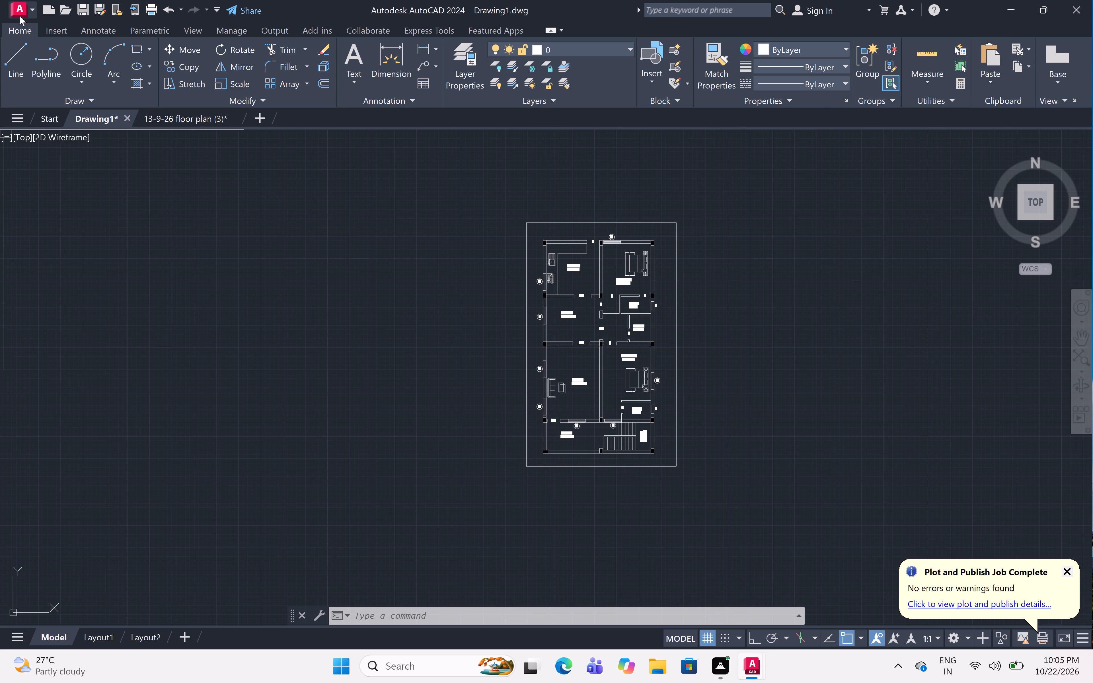
Save the drawing in Documents under the name 22-10-26 PLAN (10).
{"action": "left_click", "coordinate": [20, 15]}
{"action": "left_click", "coordinate": [73, 161]}
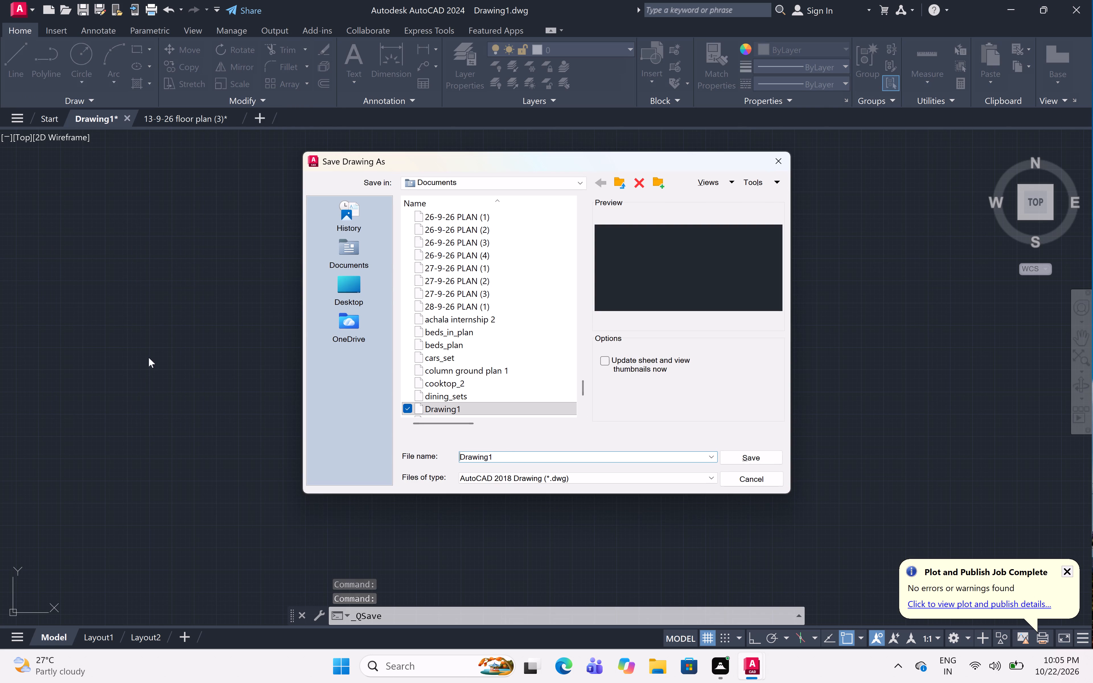
{"action": "left_click", "coordinate": [541, 456]}
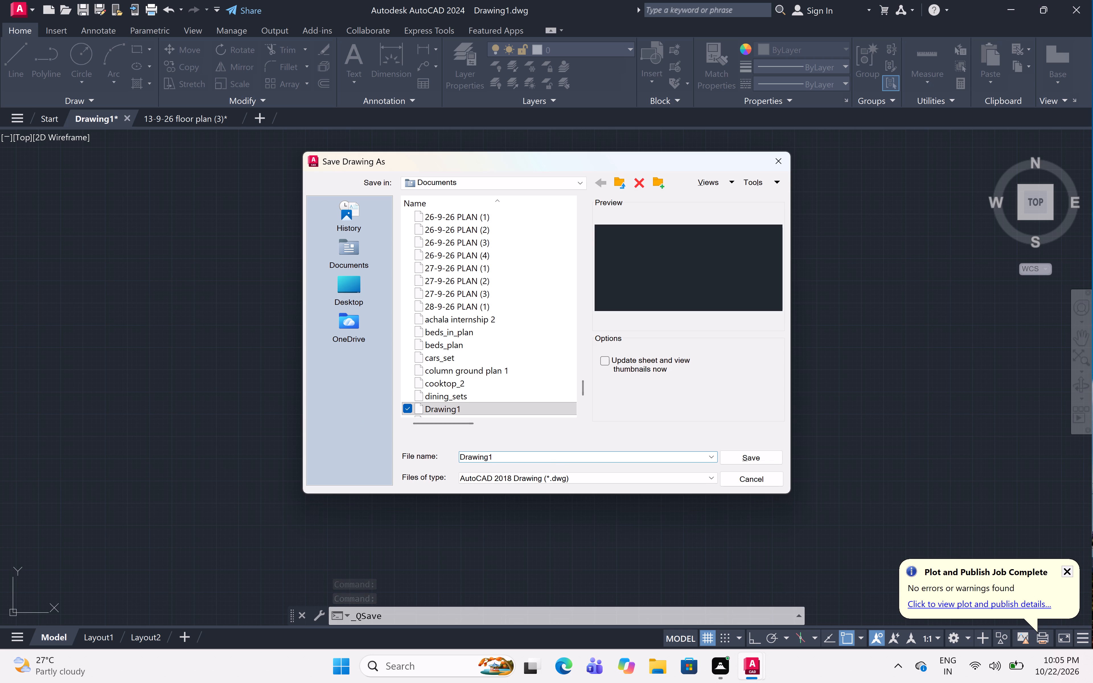
{"action": "key", "text": "BackSpace"}
{"action": "key", "text": "BackSpace"}
{"action": "key", "text": "BackSpace"}
{"action": "key", "text": "BackSpace"}
{"action": "key", "text": "BackSpace"}
{"action": "key", "text": "BackSpace"}
{"action": "key", "text": "BackSpace"}
{"action": "key", "text": "BackSpace"}
{"action": "key", "text": "BackSpace"}
{"action": "key", "text": "BackSpace"}
{"action": "key", "text": "BackSpace"}
{"action": "key", "text": "BackSpace"}
{"action": "key", "text": "BackSpace"}
{"action": "key", "text": "BackSpace"}
{"action": "key", "text": "BackSpace"}
{"action": "key", "text": "BackSpace"}
{"action": "key", "text": "BackSpace"}
{"action": "key", "text": "BackSpace"}
{"action": "type", "text": "22-1"}
{"action": "type", "text": "0-"}
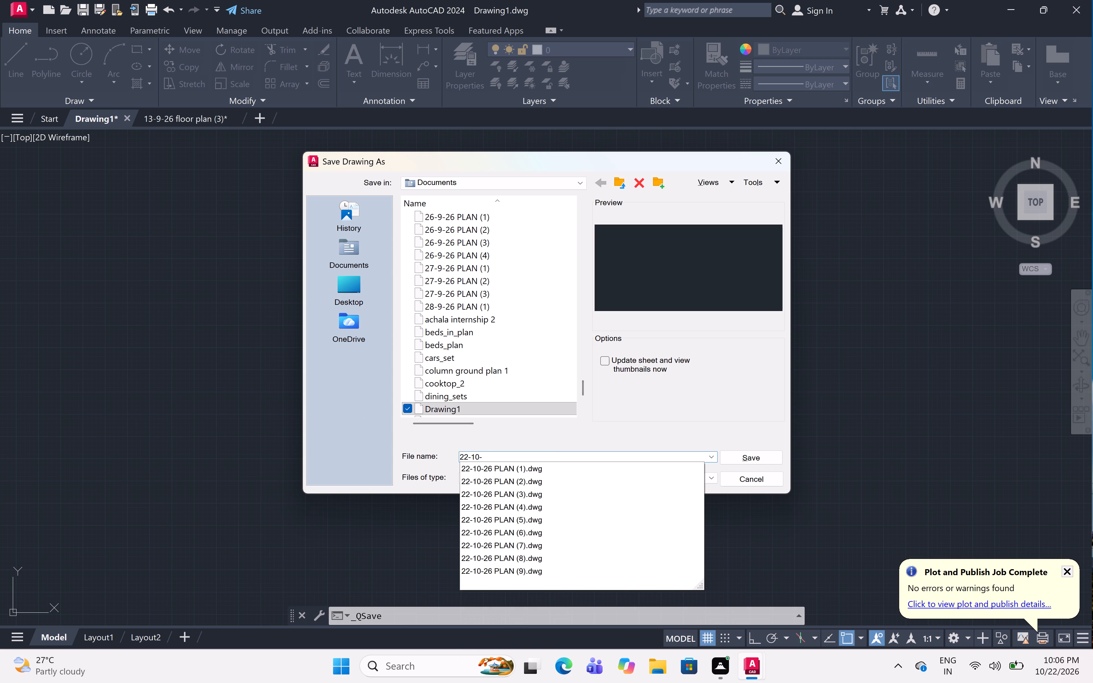
{"action": "type", "text": "26"}
{"action": "key", "text": "space"}
{"action": "type", "text": "PLAN"}
{"action": "key", "text": "space"}
{"action": "key", "text": "shift+parenleft"}
{"action": "key", "text": "1"}
{"action": "key", "text": "0"}
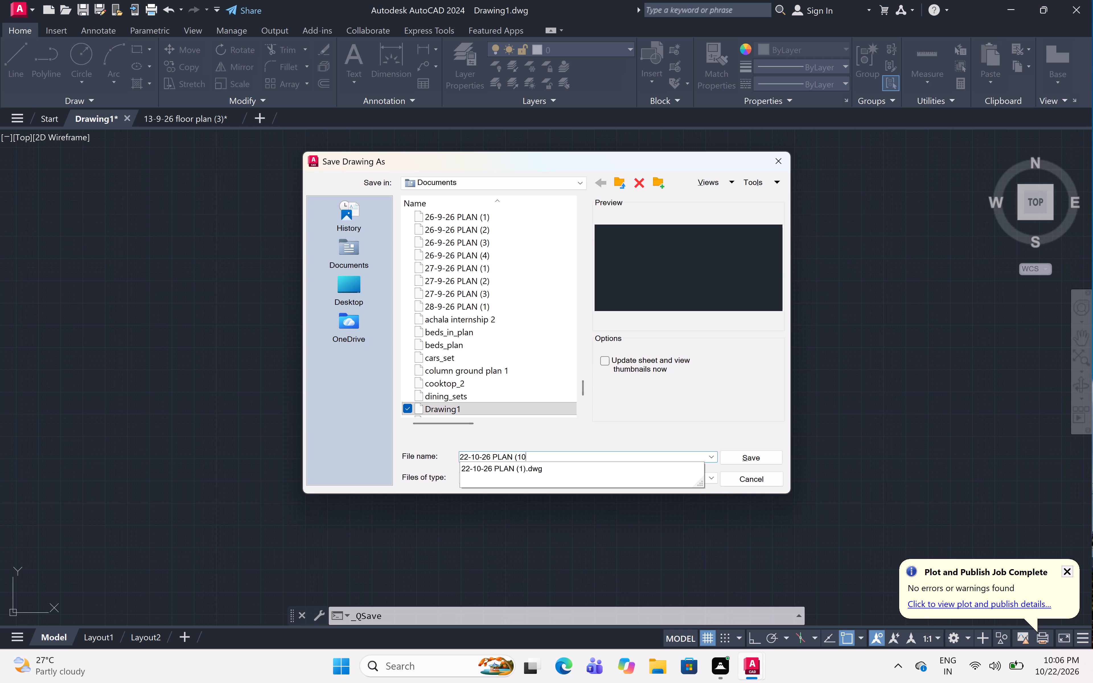
{"action": "key", "text": "shift+parenright"}
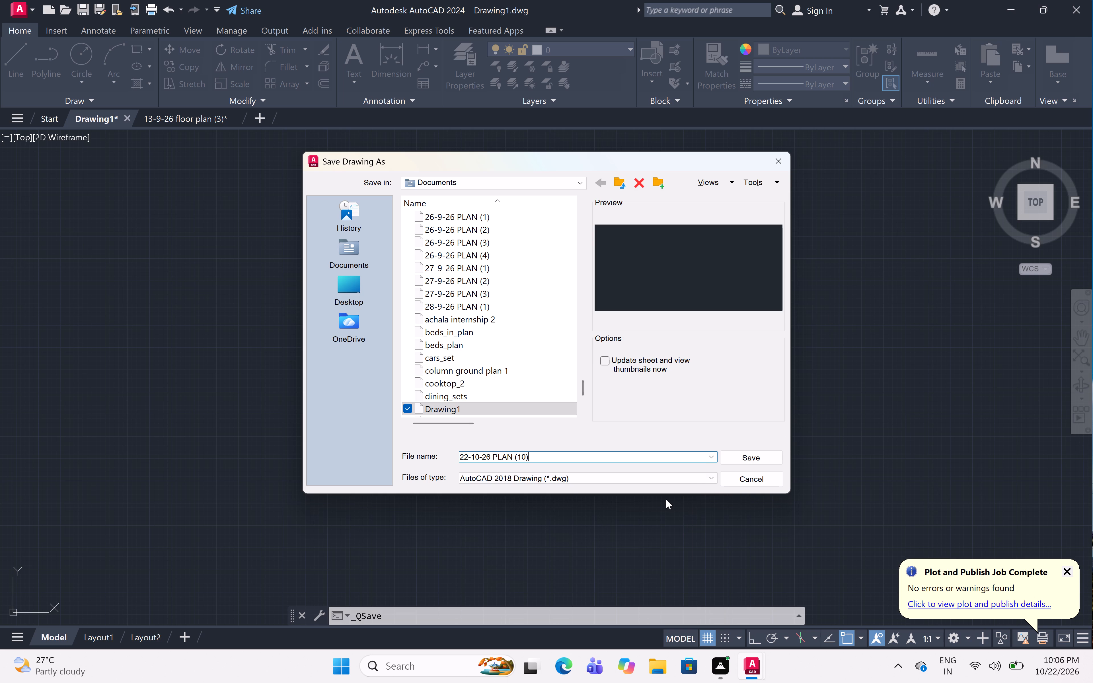
{"action": "left_click", "coordinate": [747, 455]}
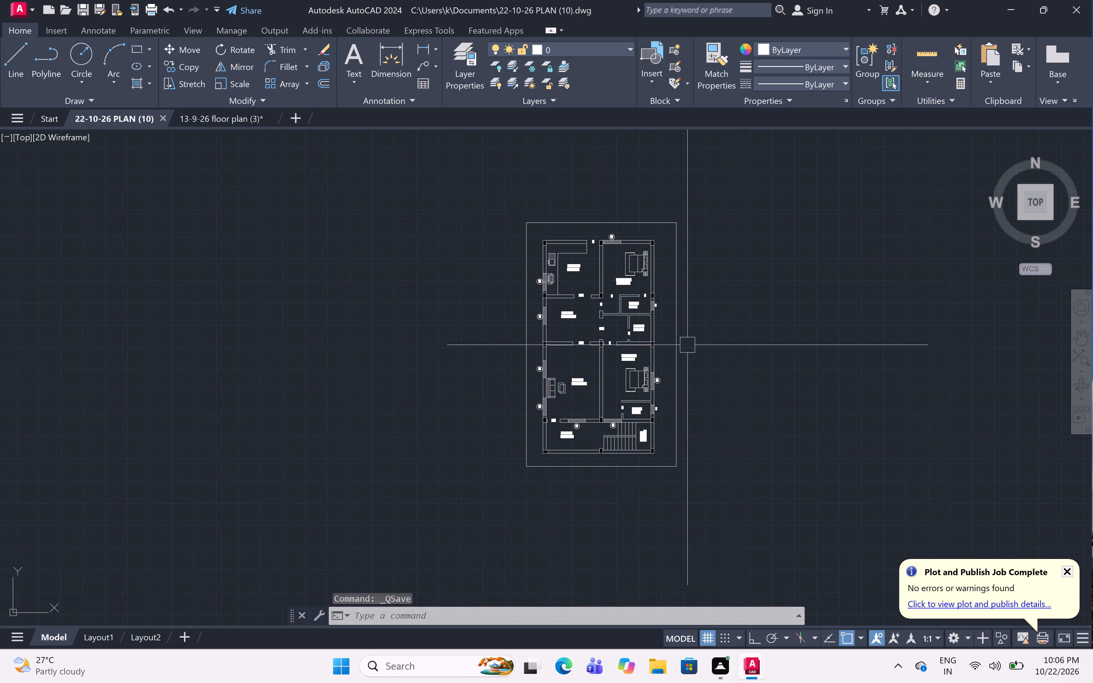
Exit the program, saving the changes to 13-9-26 floor plan (3).dwg.
{"action": "left_click", "coordinate": [1084, 12]}
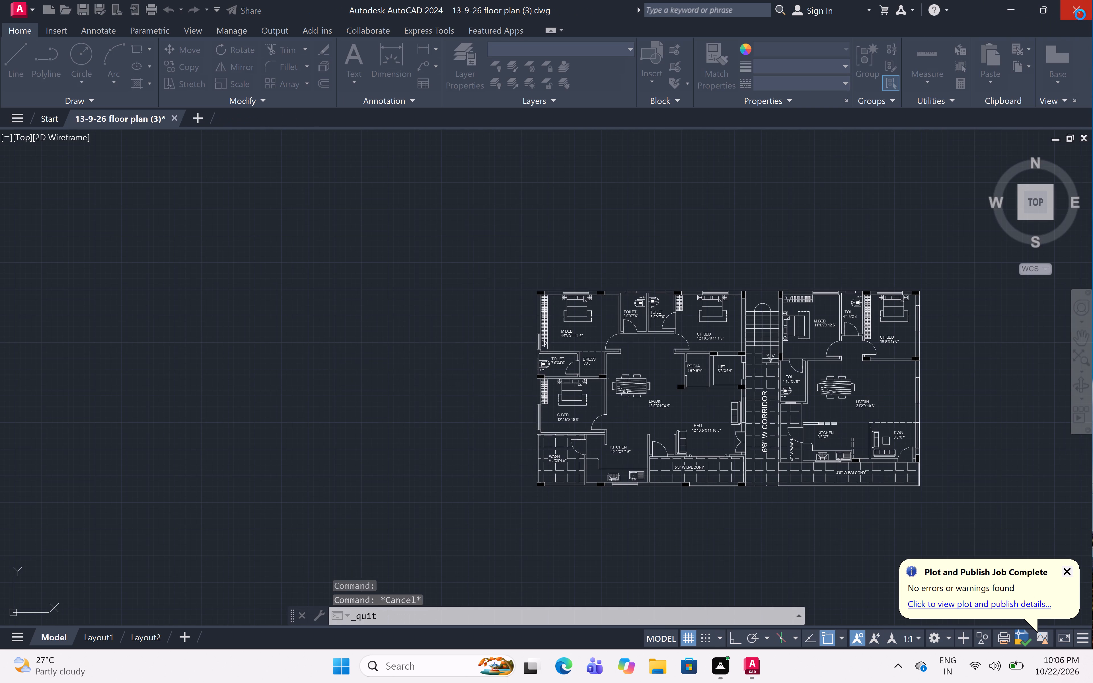
{"action": "left_click", "coordinate": [530, 370]}
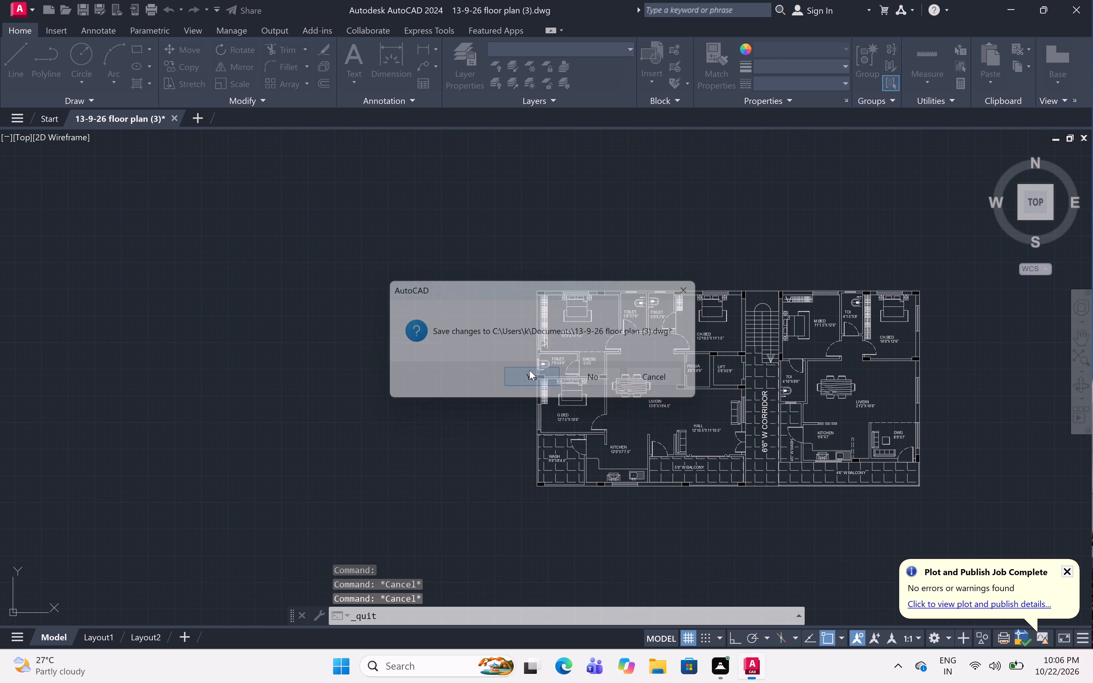